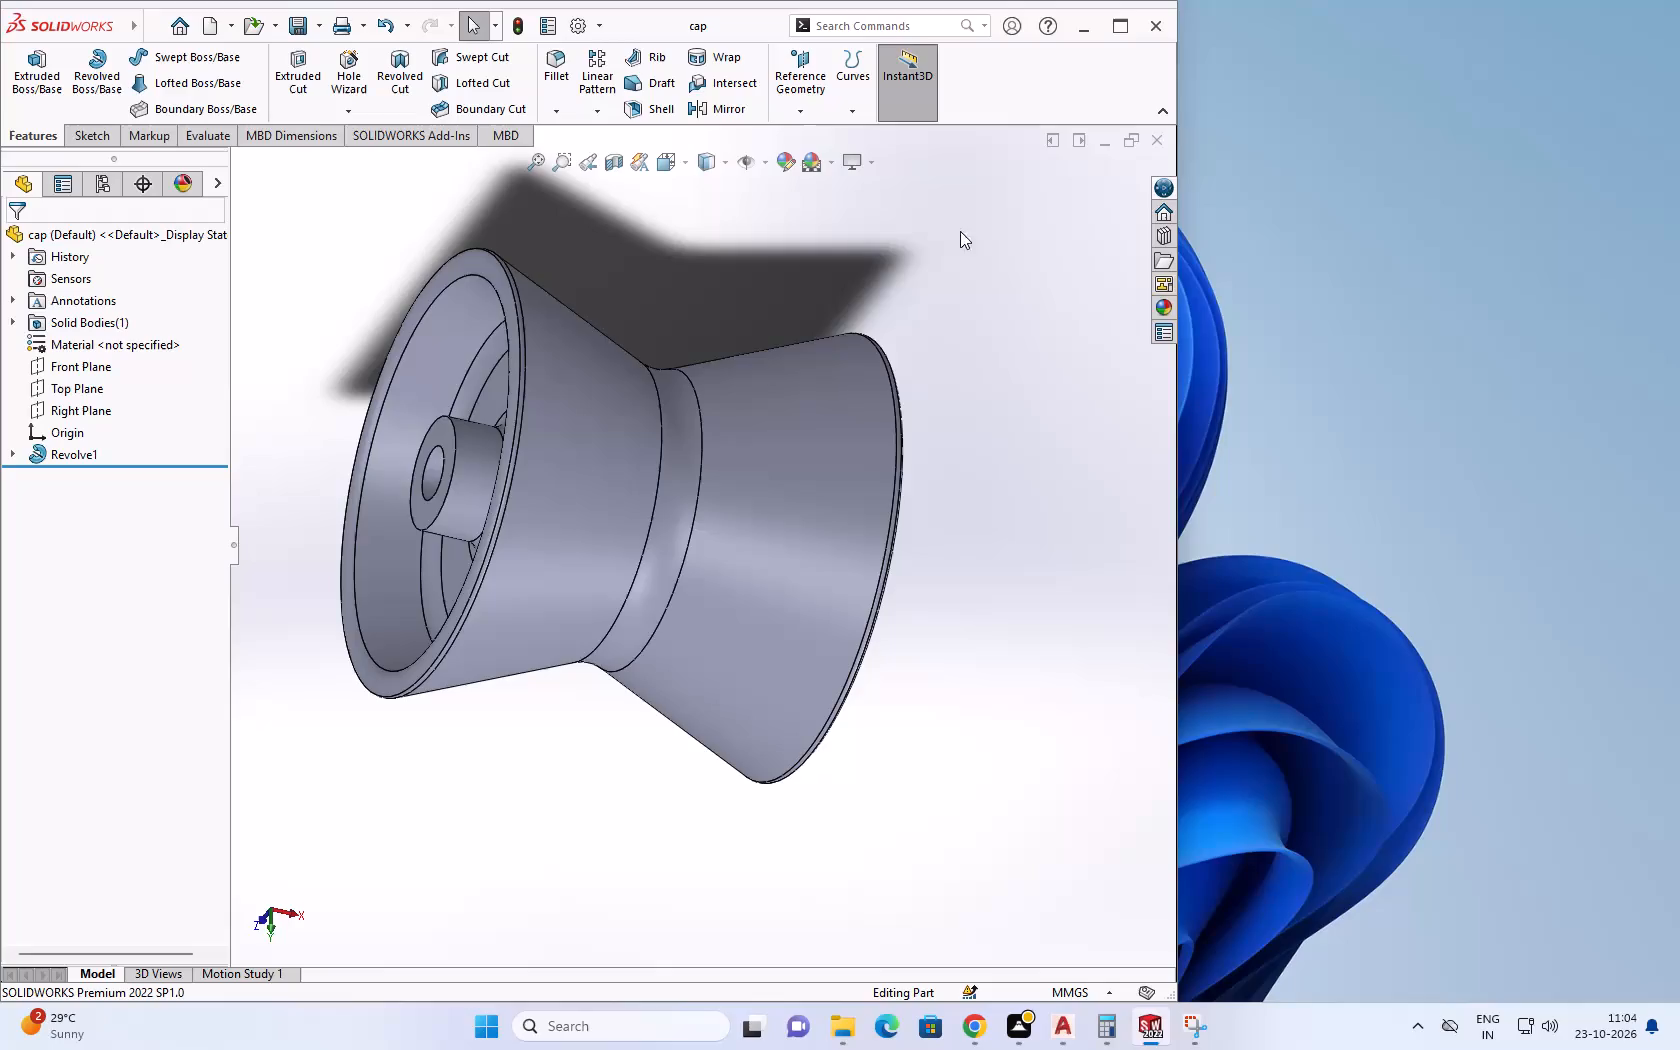
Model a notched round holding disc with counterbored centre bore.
Save the cap part and close it.
key(ctrl+s)
click(1159, 137)
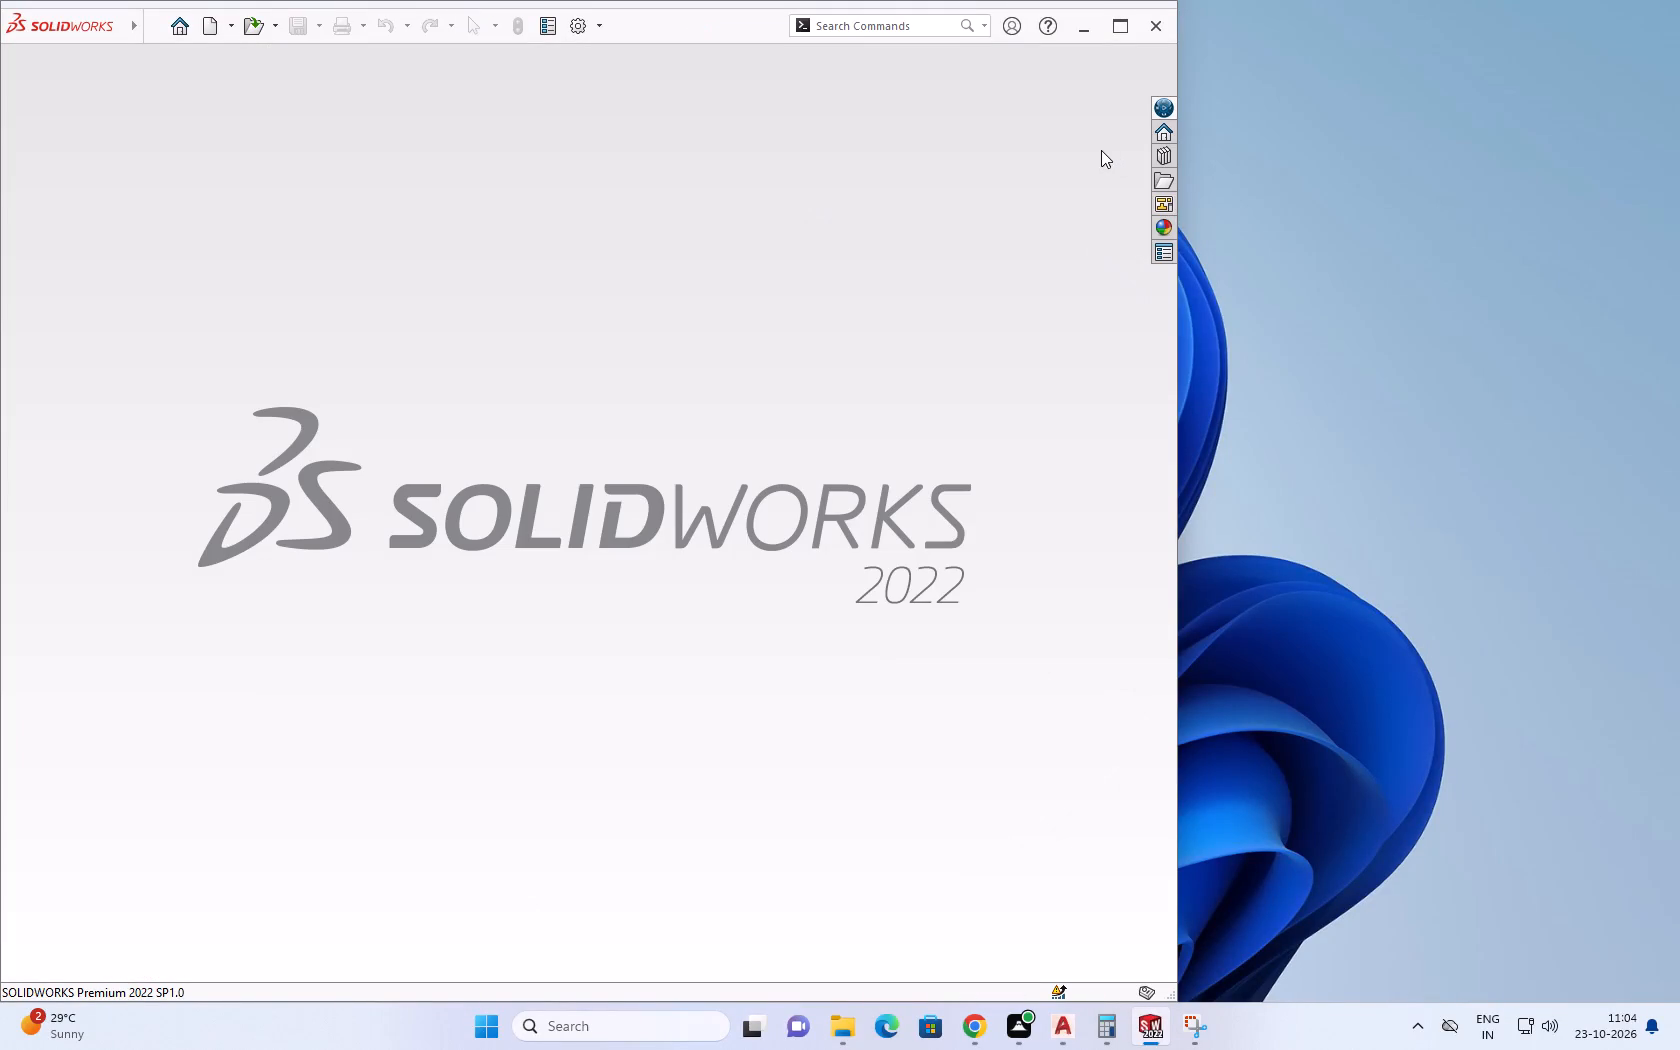
Create a new part document.
key(ctrl+shift+n)
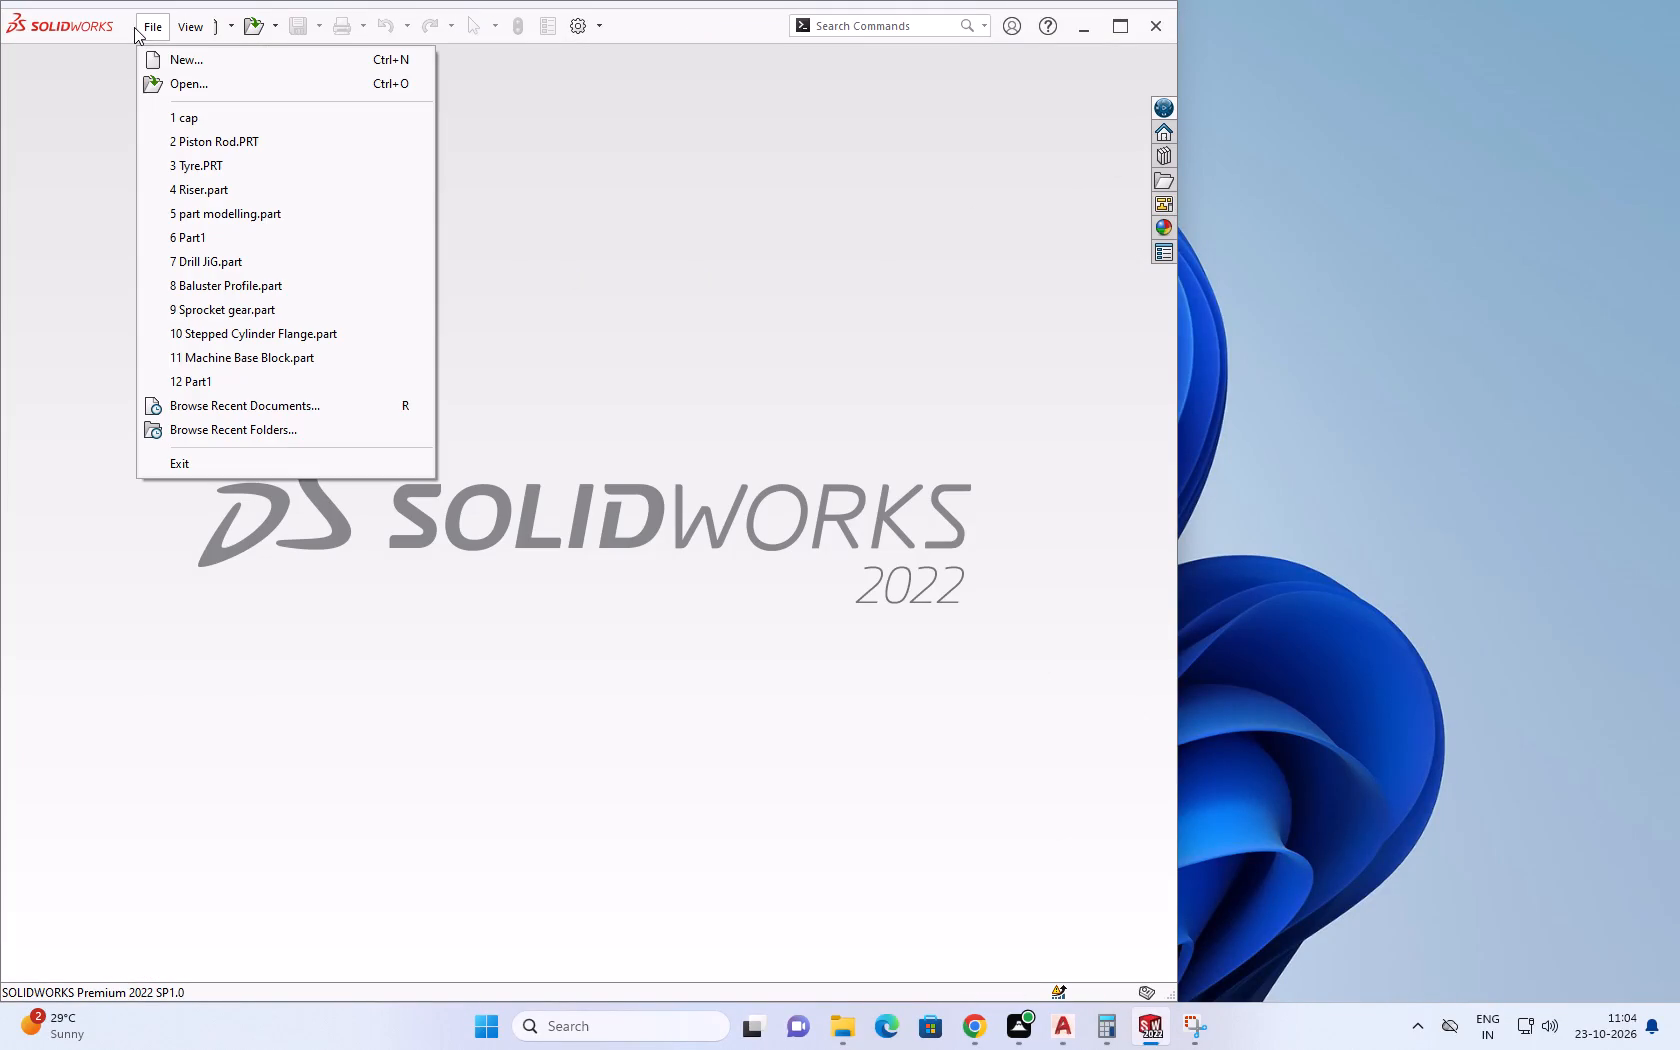
click(223, 59)
drag(427, 529, 443, 529)
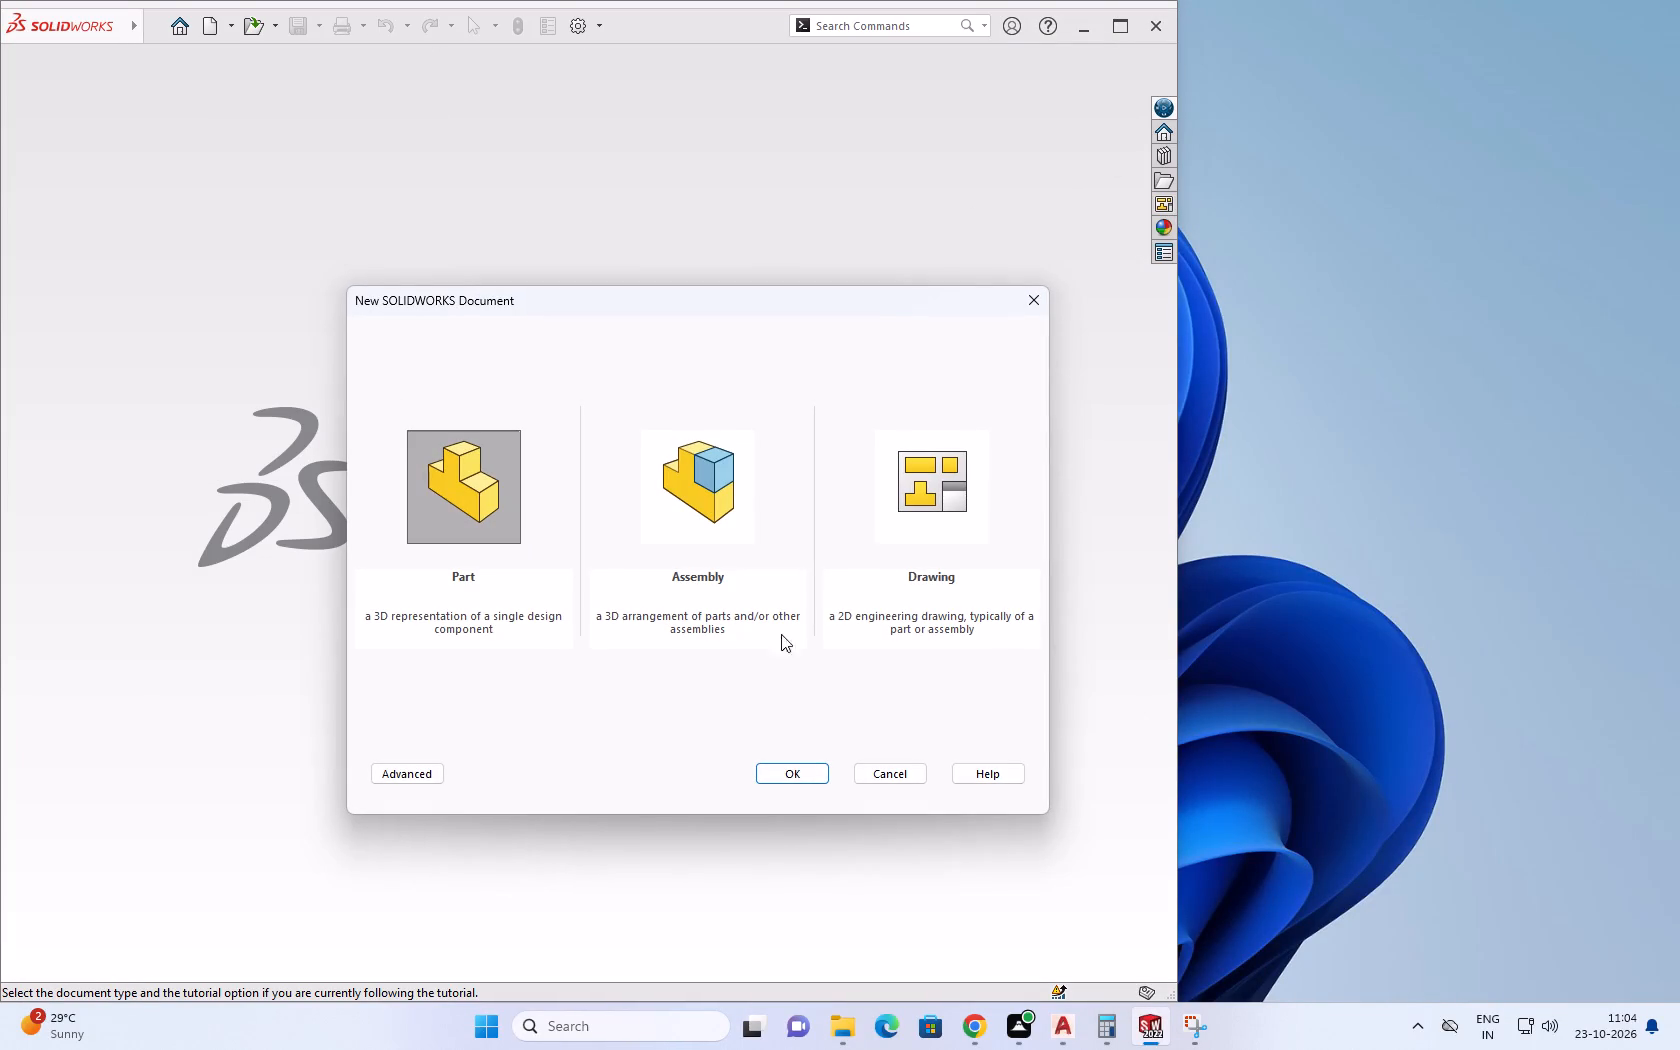
click(775, 780)
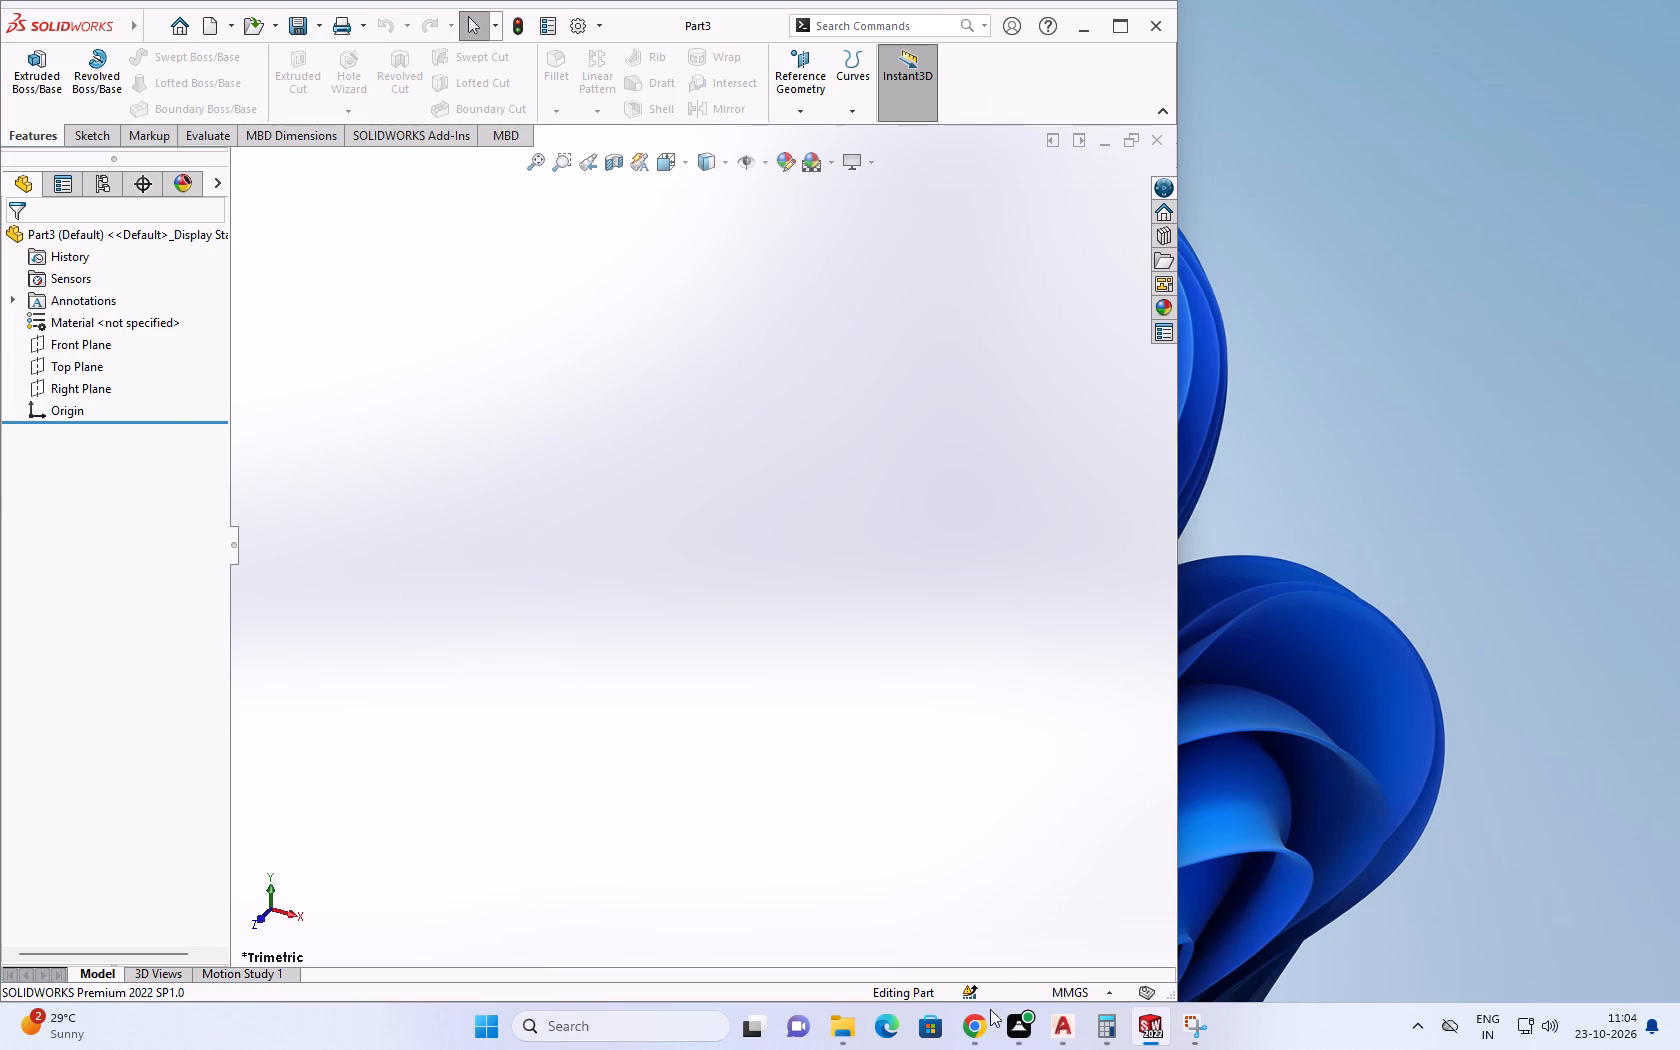
Close the Snipping Tool, open the reference drawing image in Photos, and examine the plan view's dimensions beside the modelling window.
click(1197, 1027)
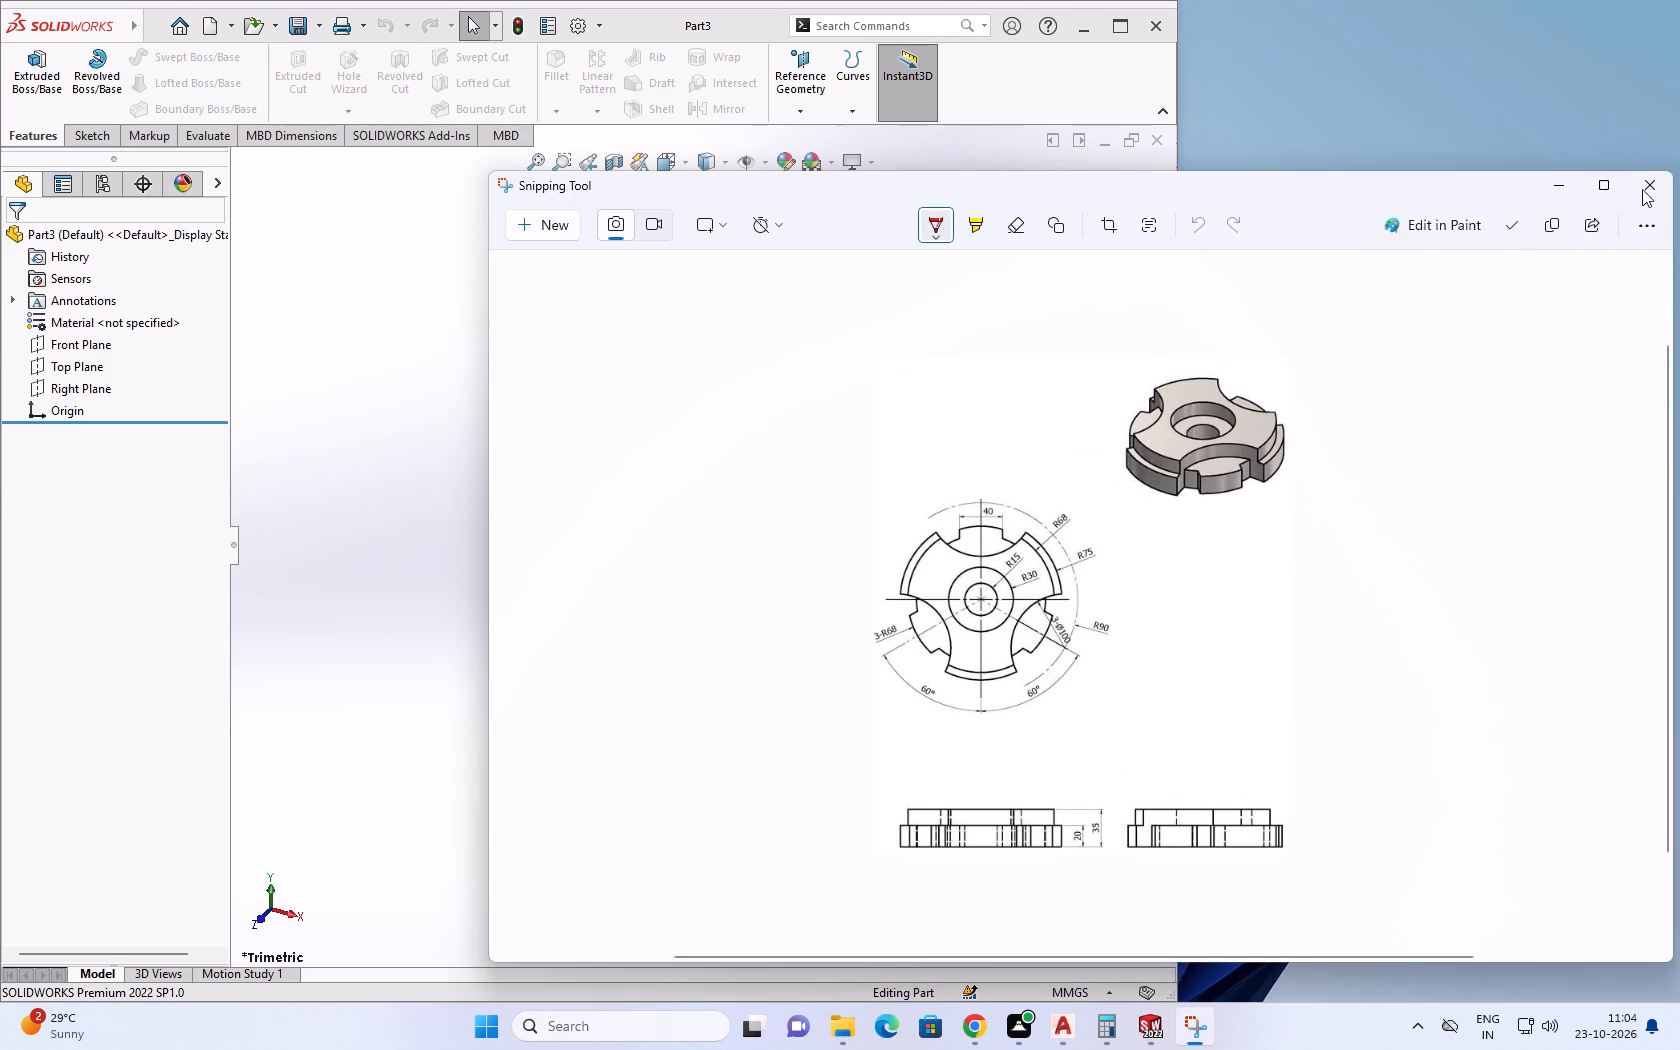
click(1648, 184)
click(865, 1030)
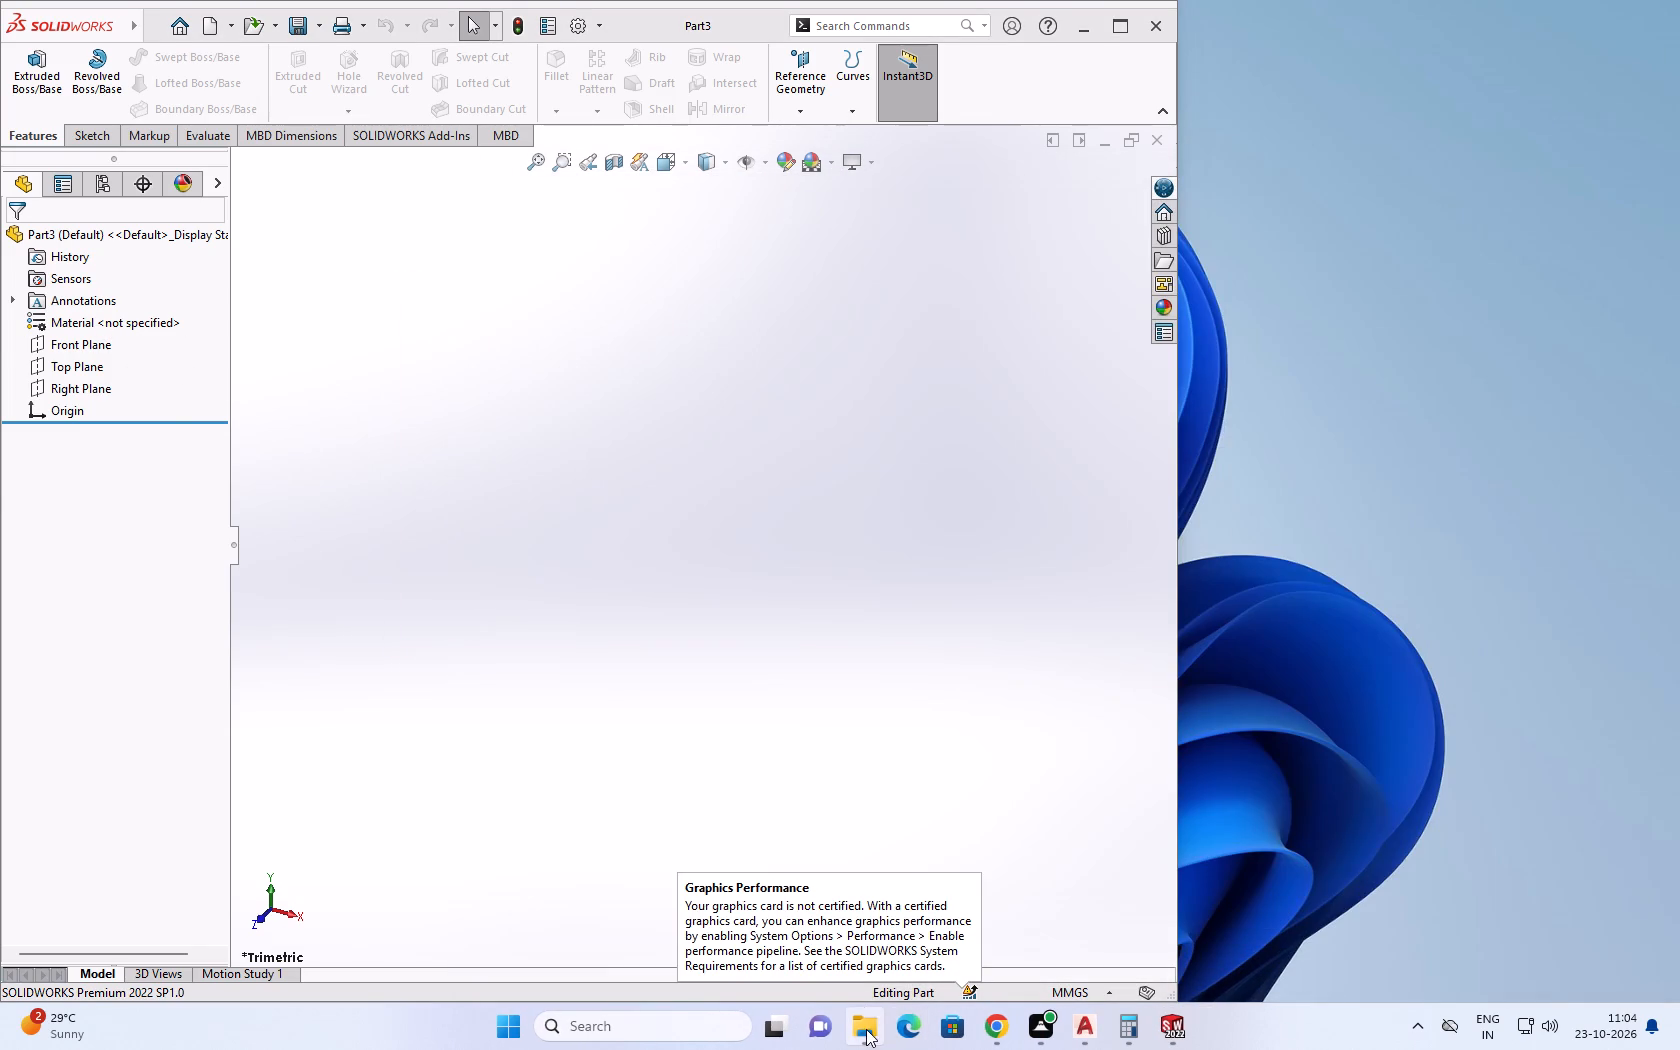
double_click(657, 369)
drag(953, 856, 955, 822)
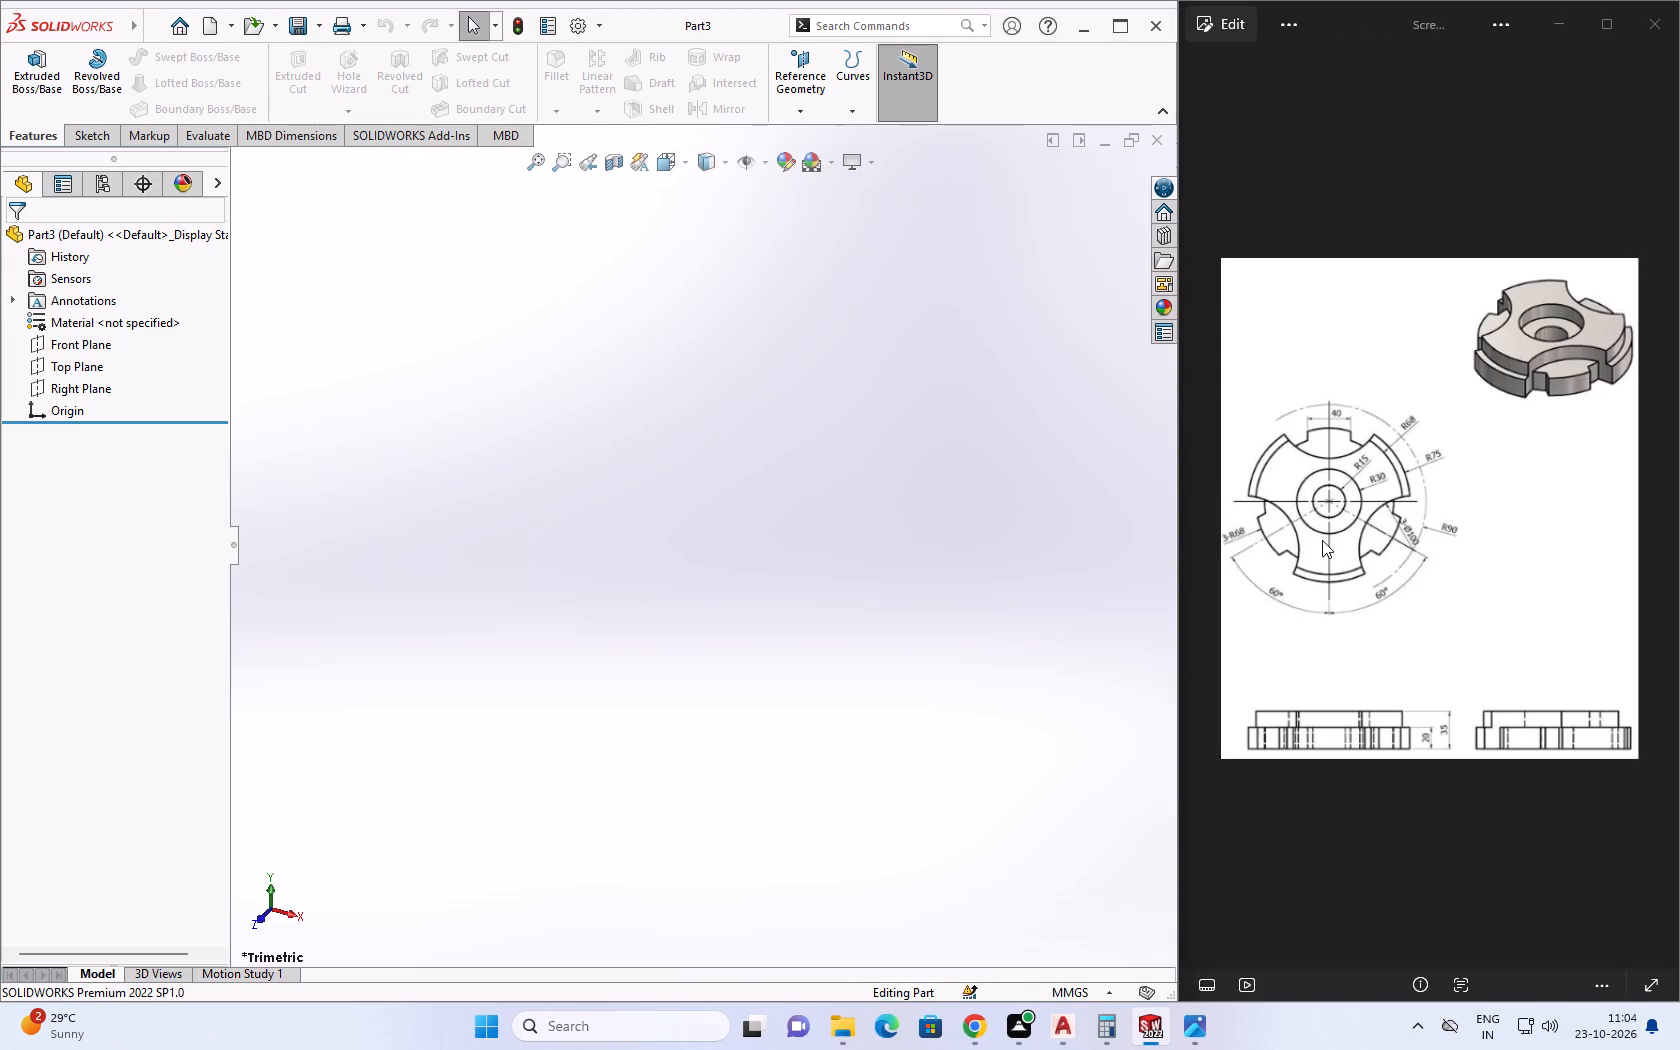
scroll(1297, 541, up, 9)
middle_drag(1317, 548, 1436, 571)
scroll(1439, 571, down, 5)
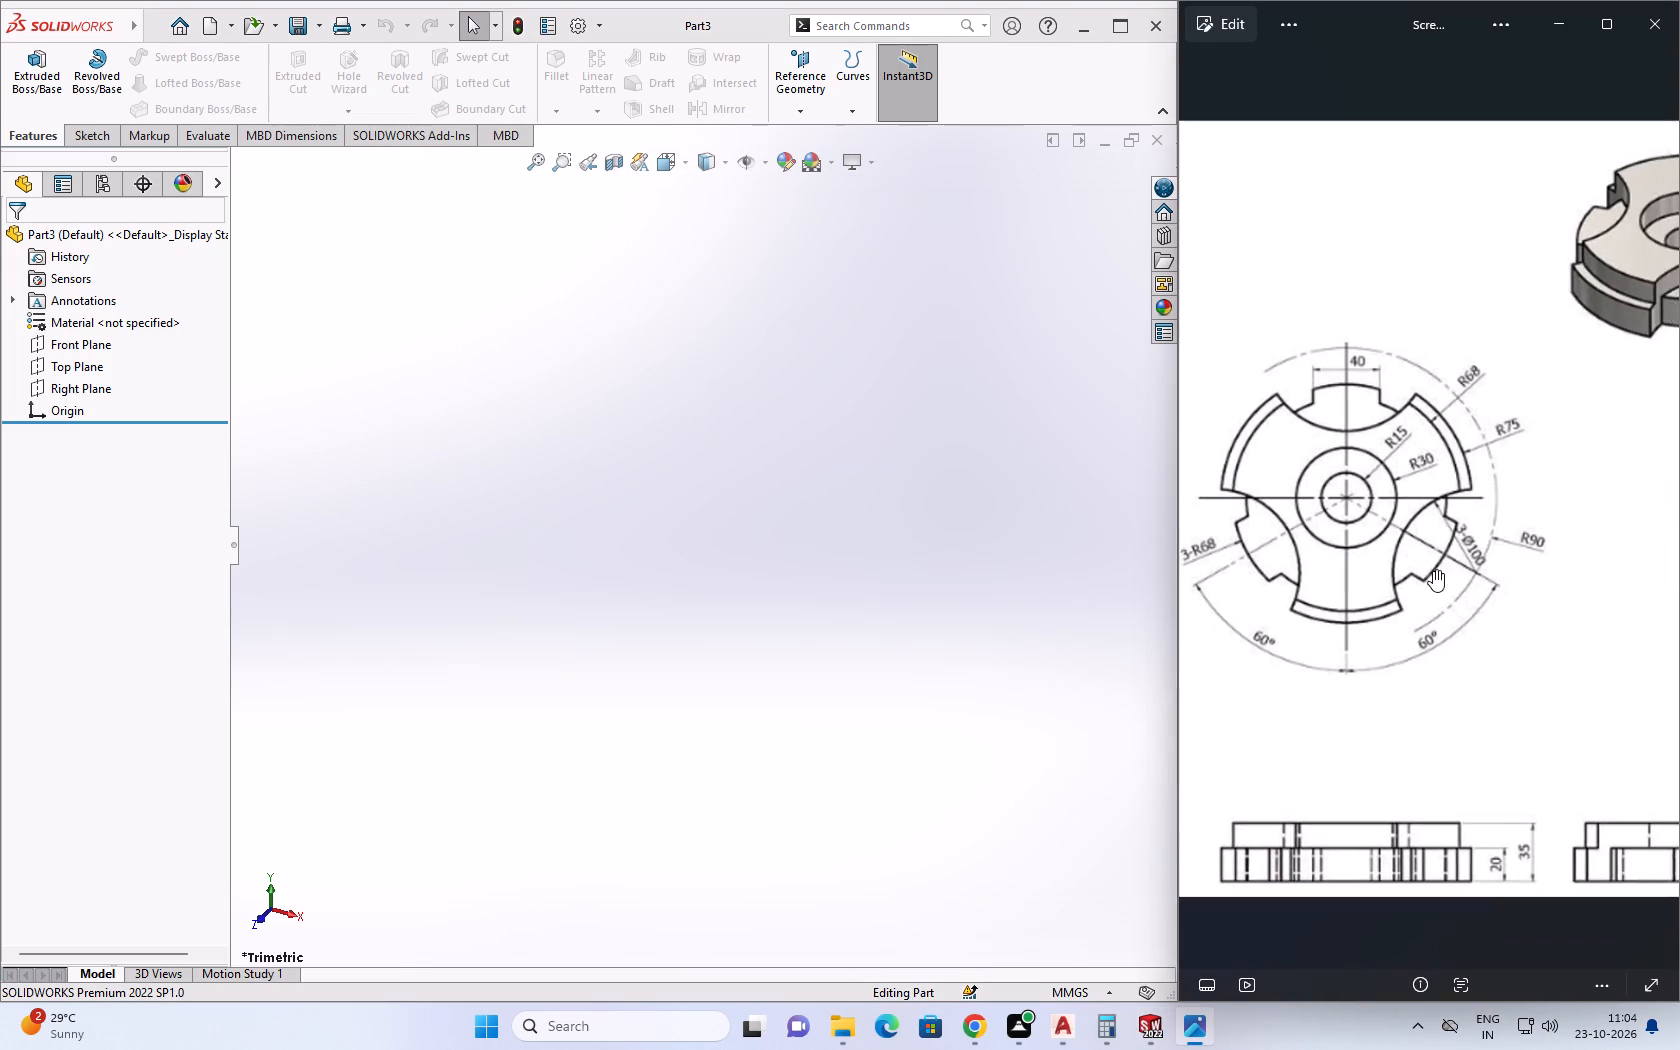
scroll(1431, 566, down, 1)
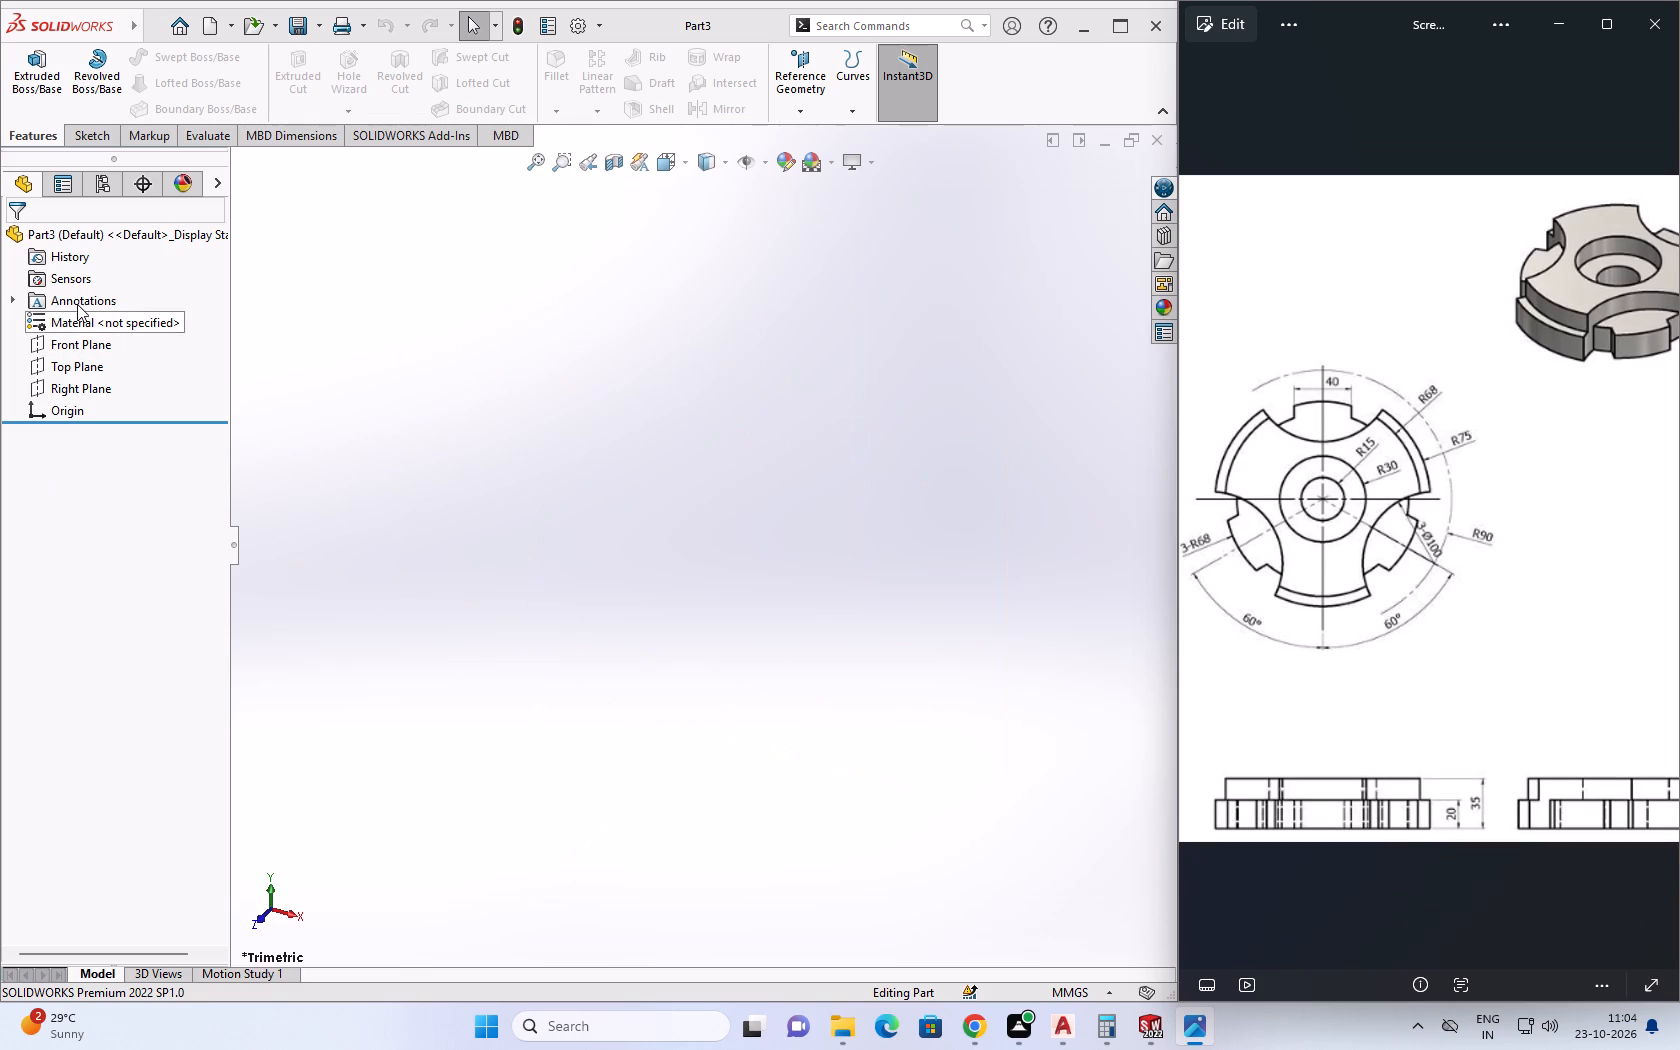
Start a sketch on the Front Plane and draw a circle of radius 68 mm centred on the origin.
click(80, 343)
click(189, 318)
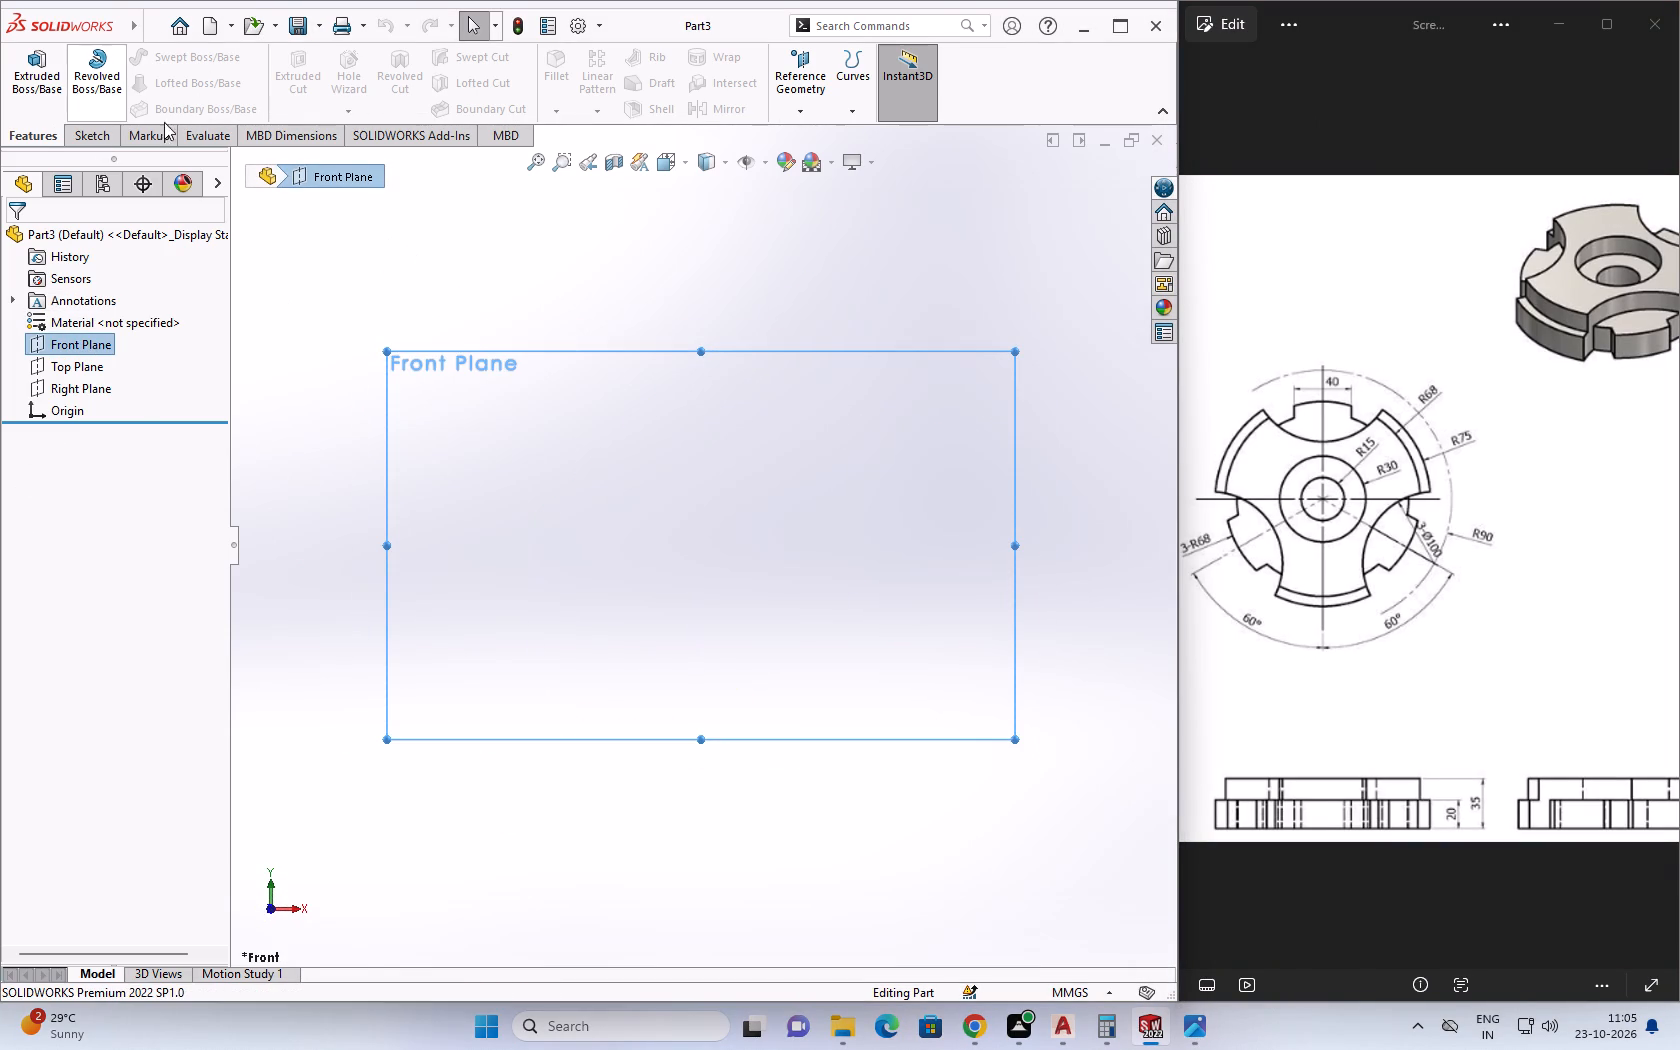
click(76, 131)
click(171, 54)
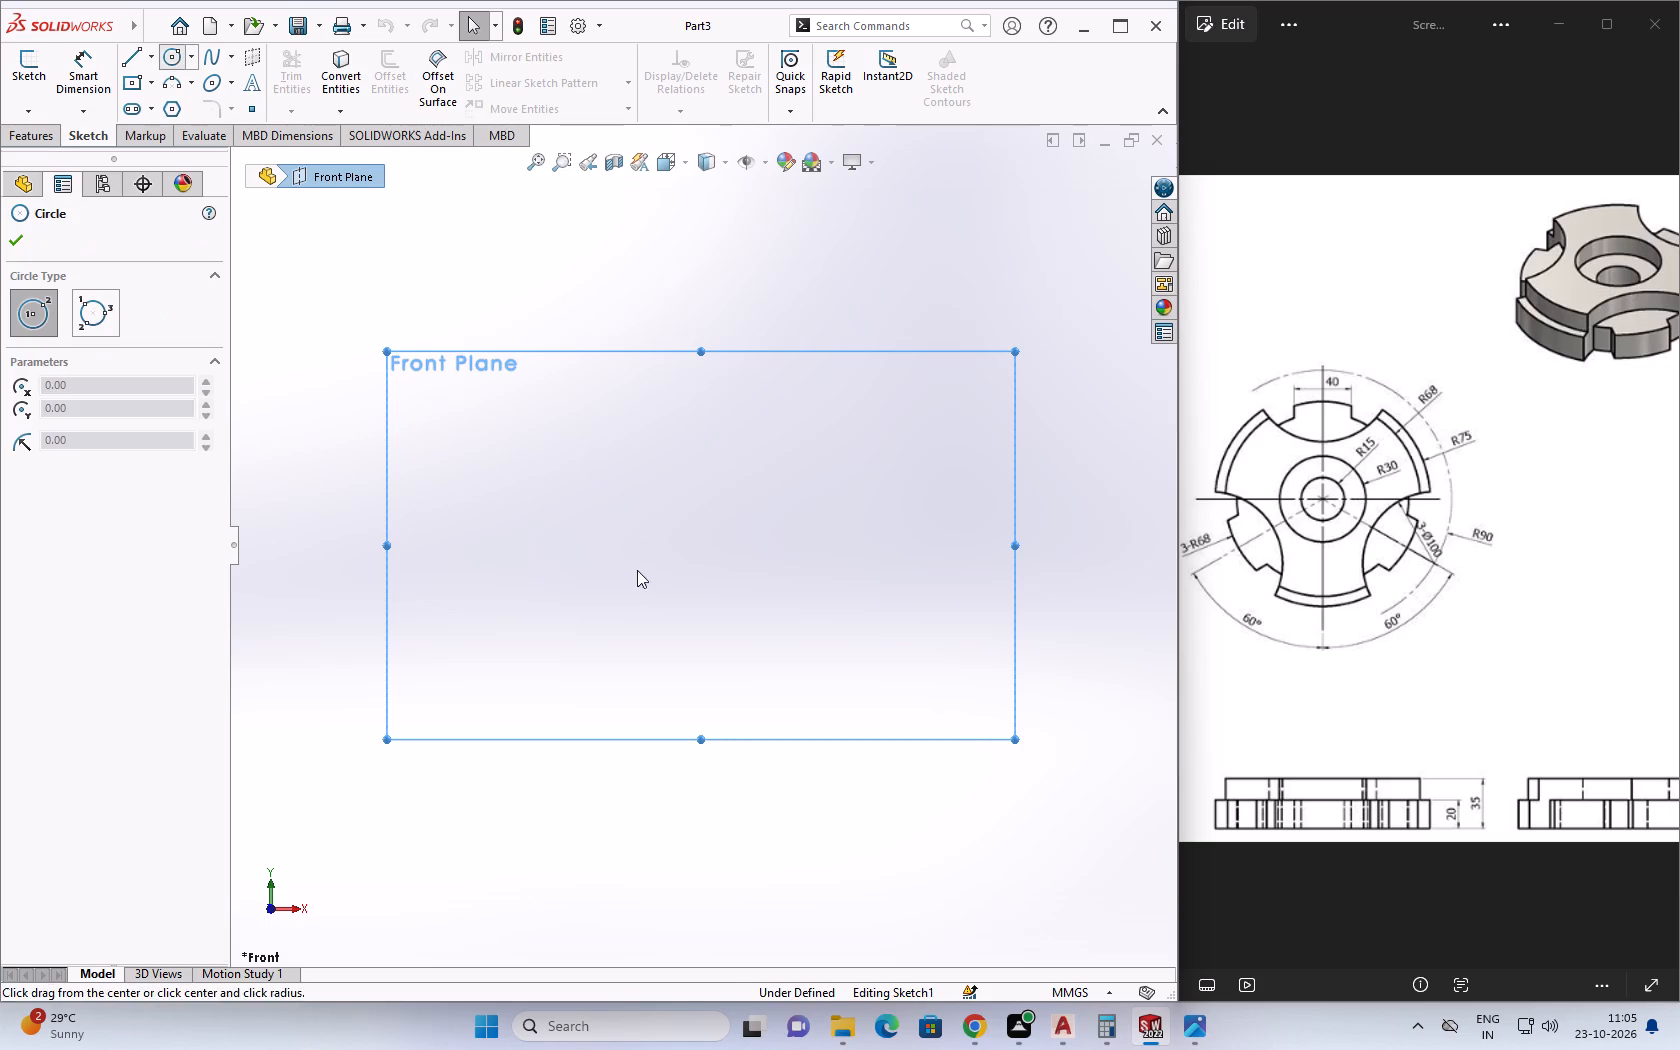
click(702, 547)
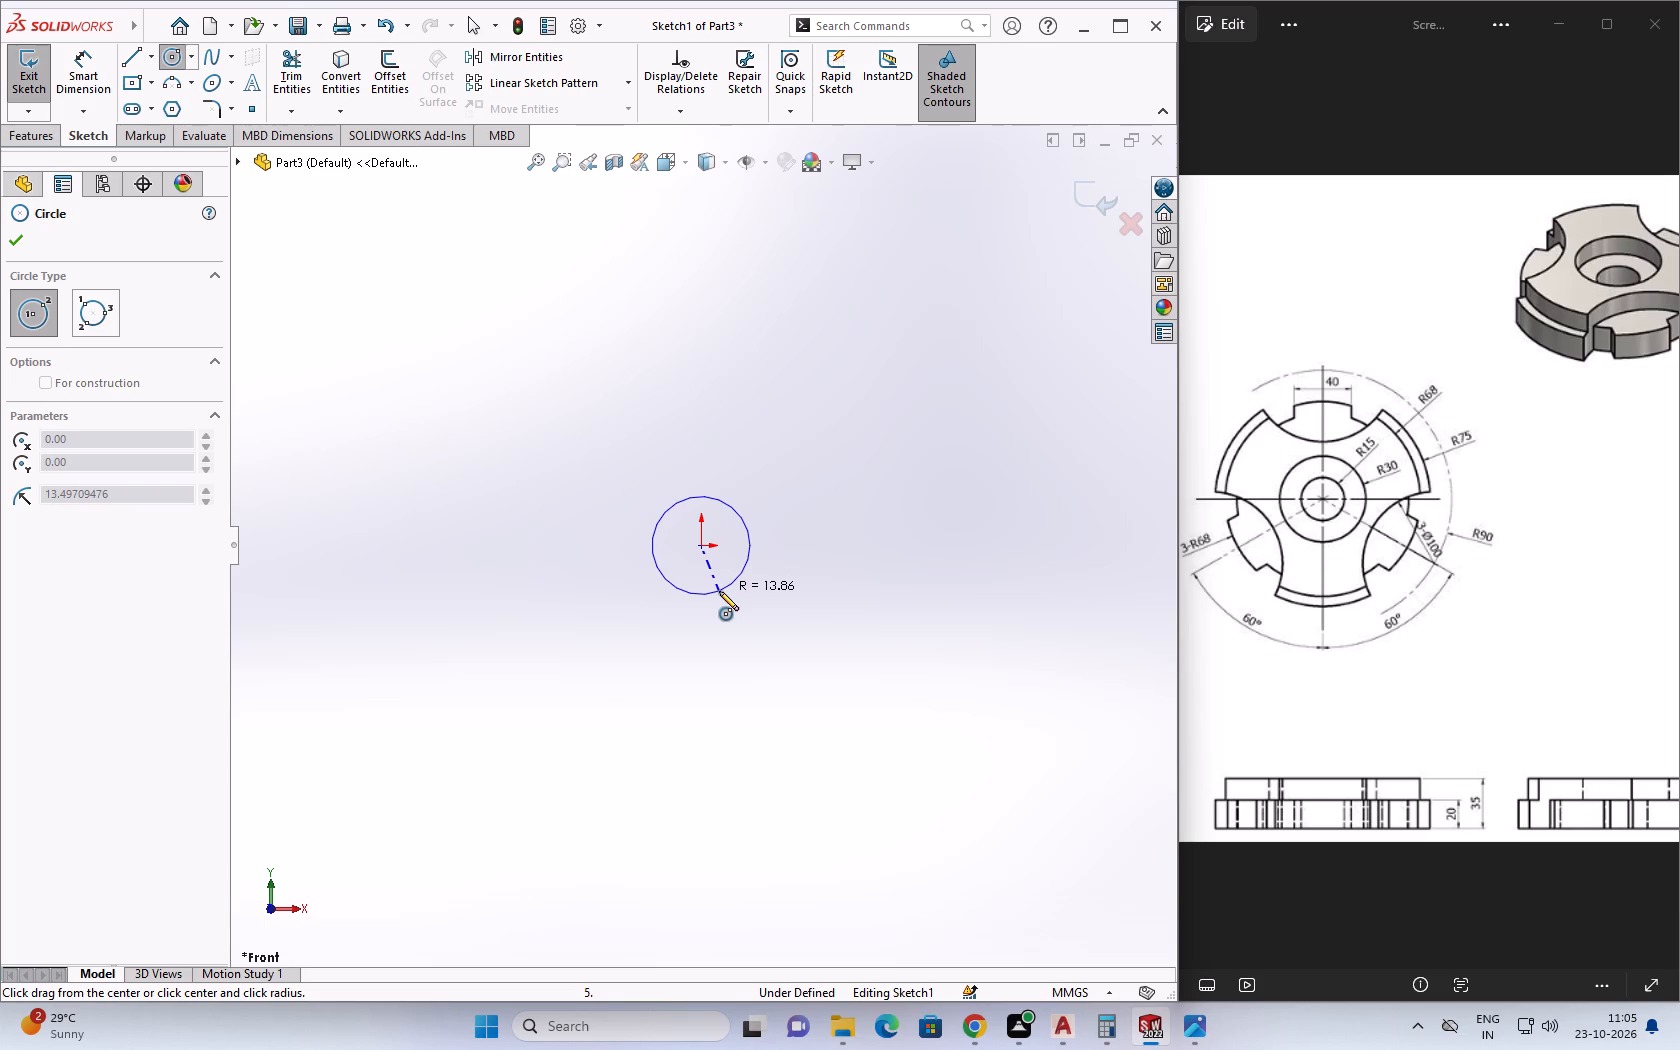
click(810, 671)
text(68)
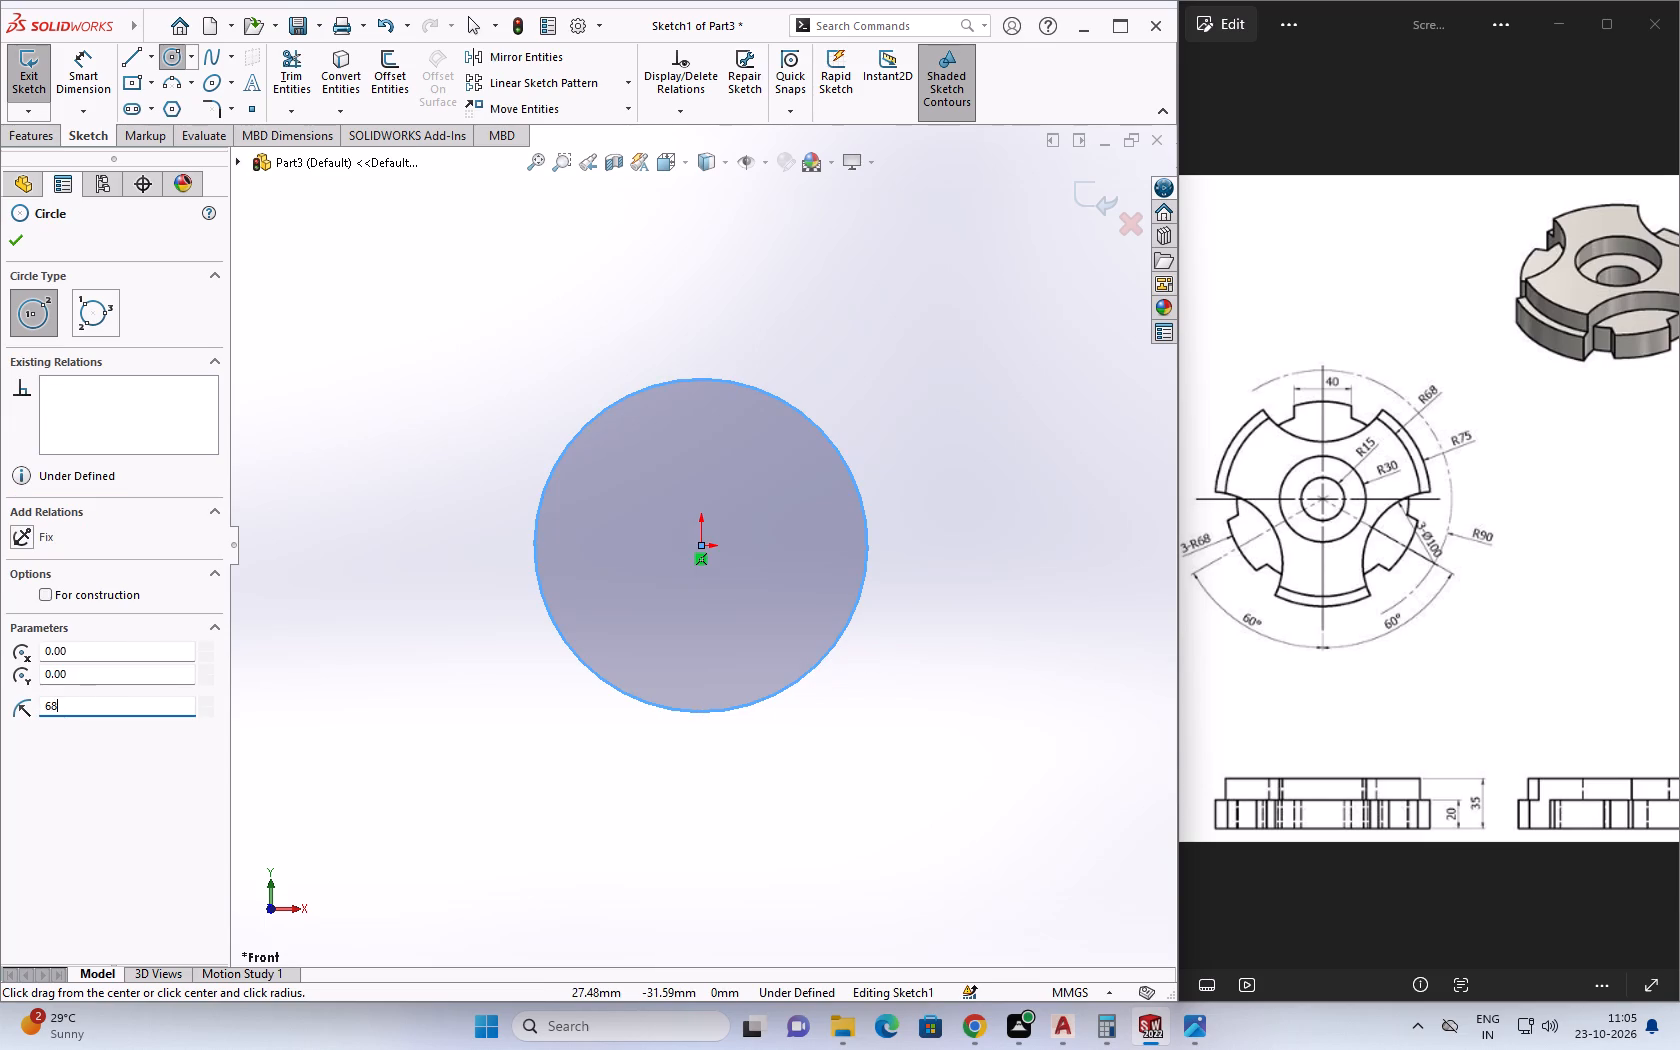
key(Return)
scroll(798, 657, up, 1)
key(Escape)
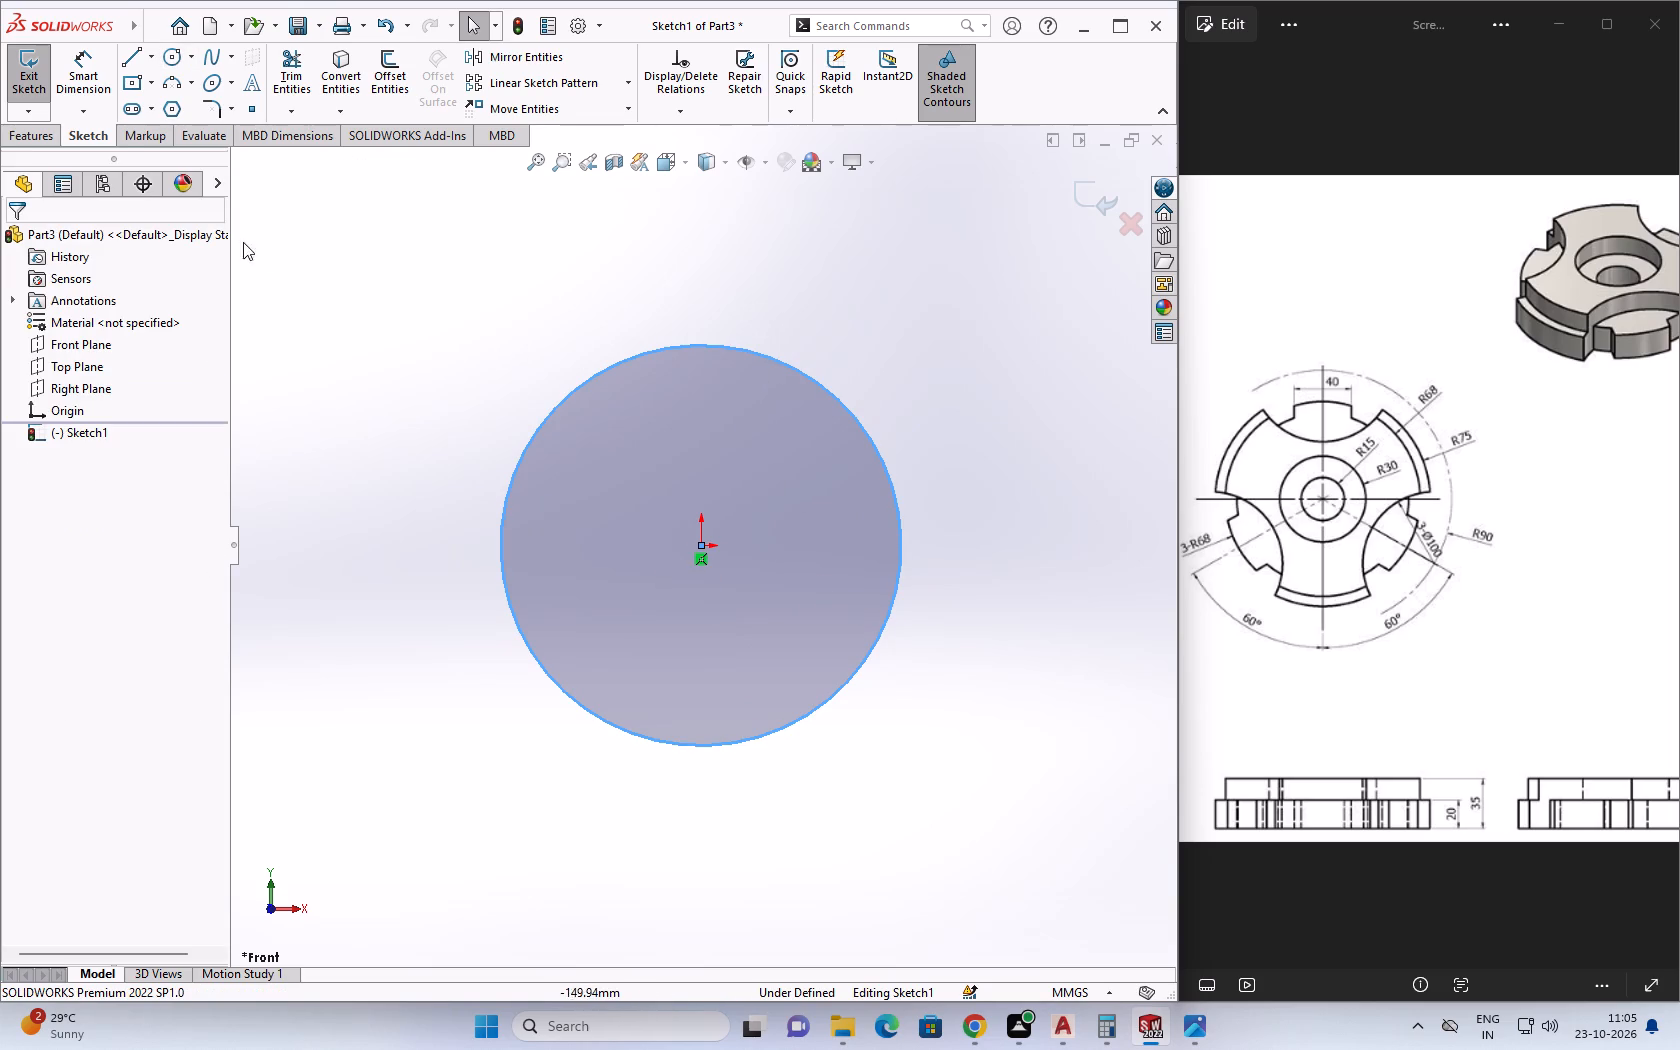
Draw a vertical centerline about 107 mm long from the origin upward past the circle.
click(158, 57)
click(174, 104)
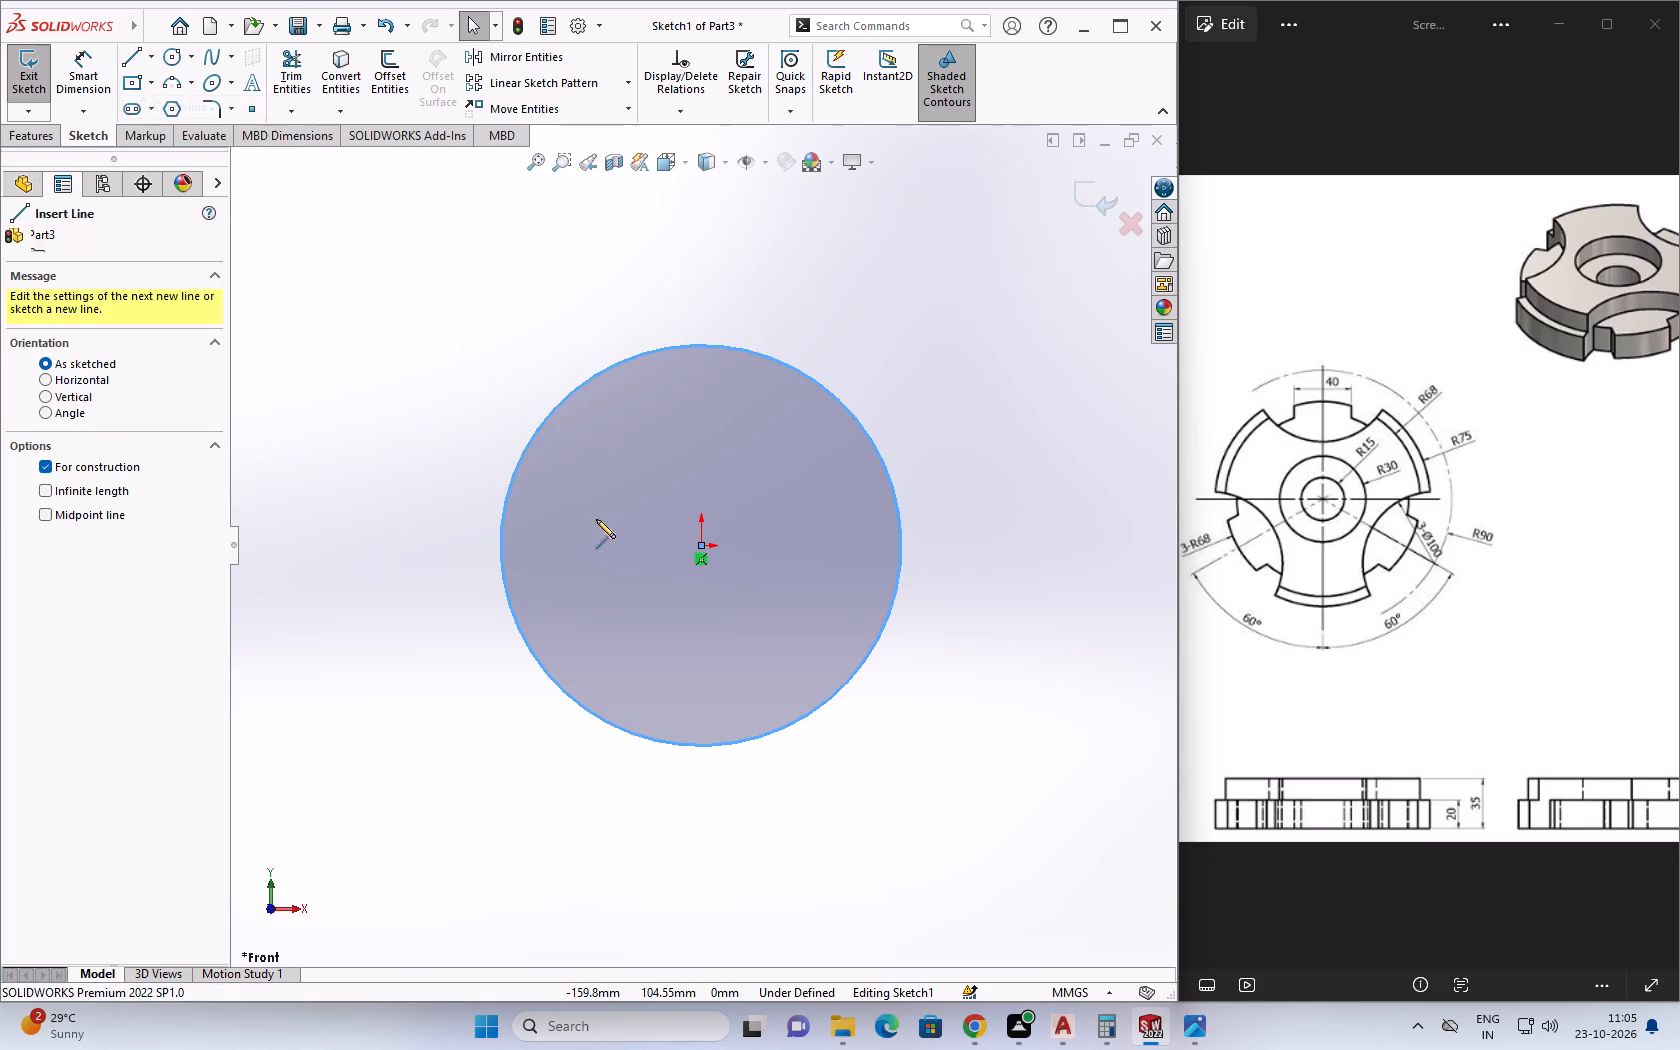
click(703, 548)
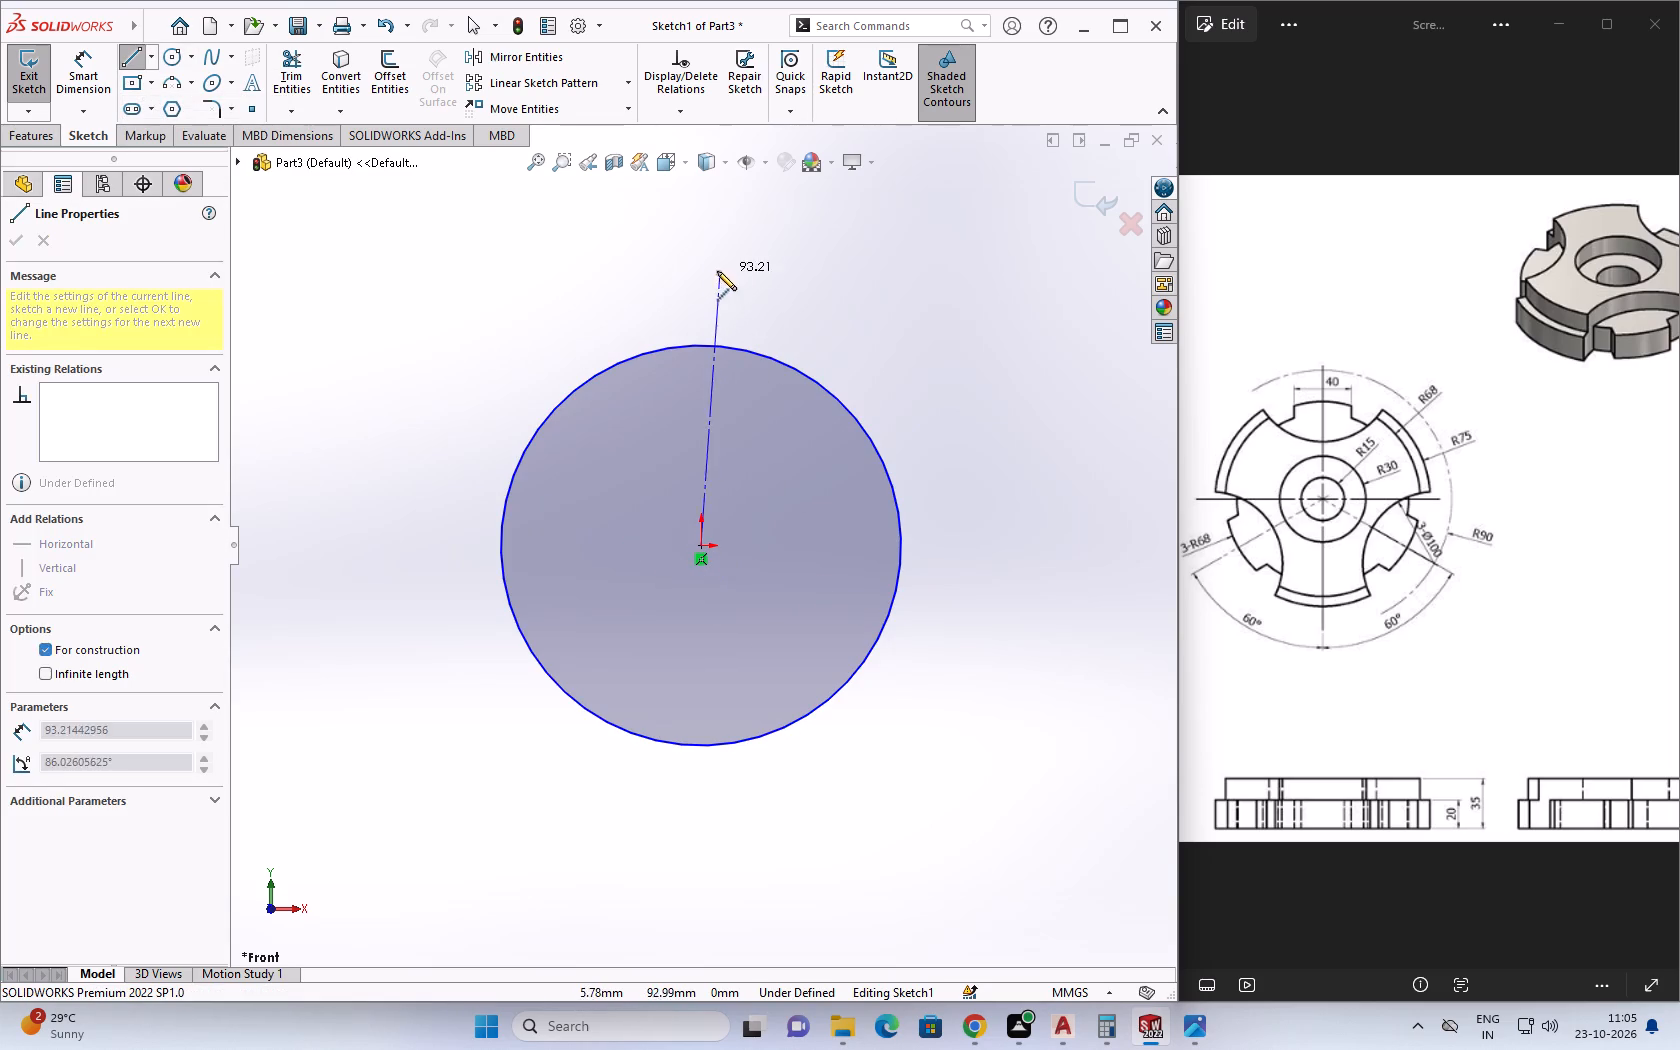
click(700, 230)
key(Escape)
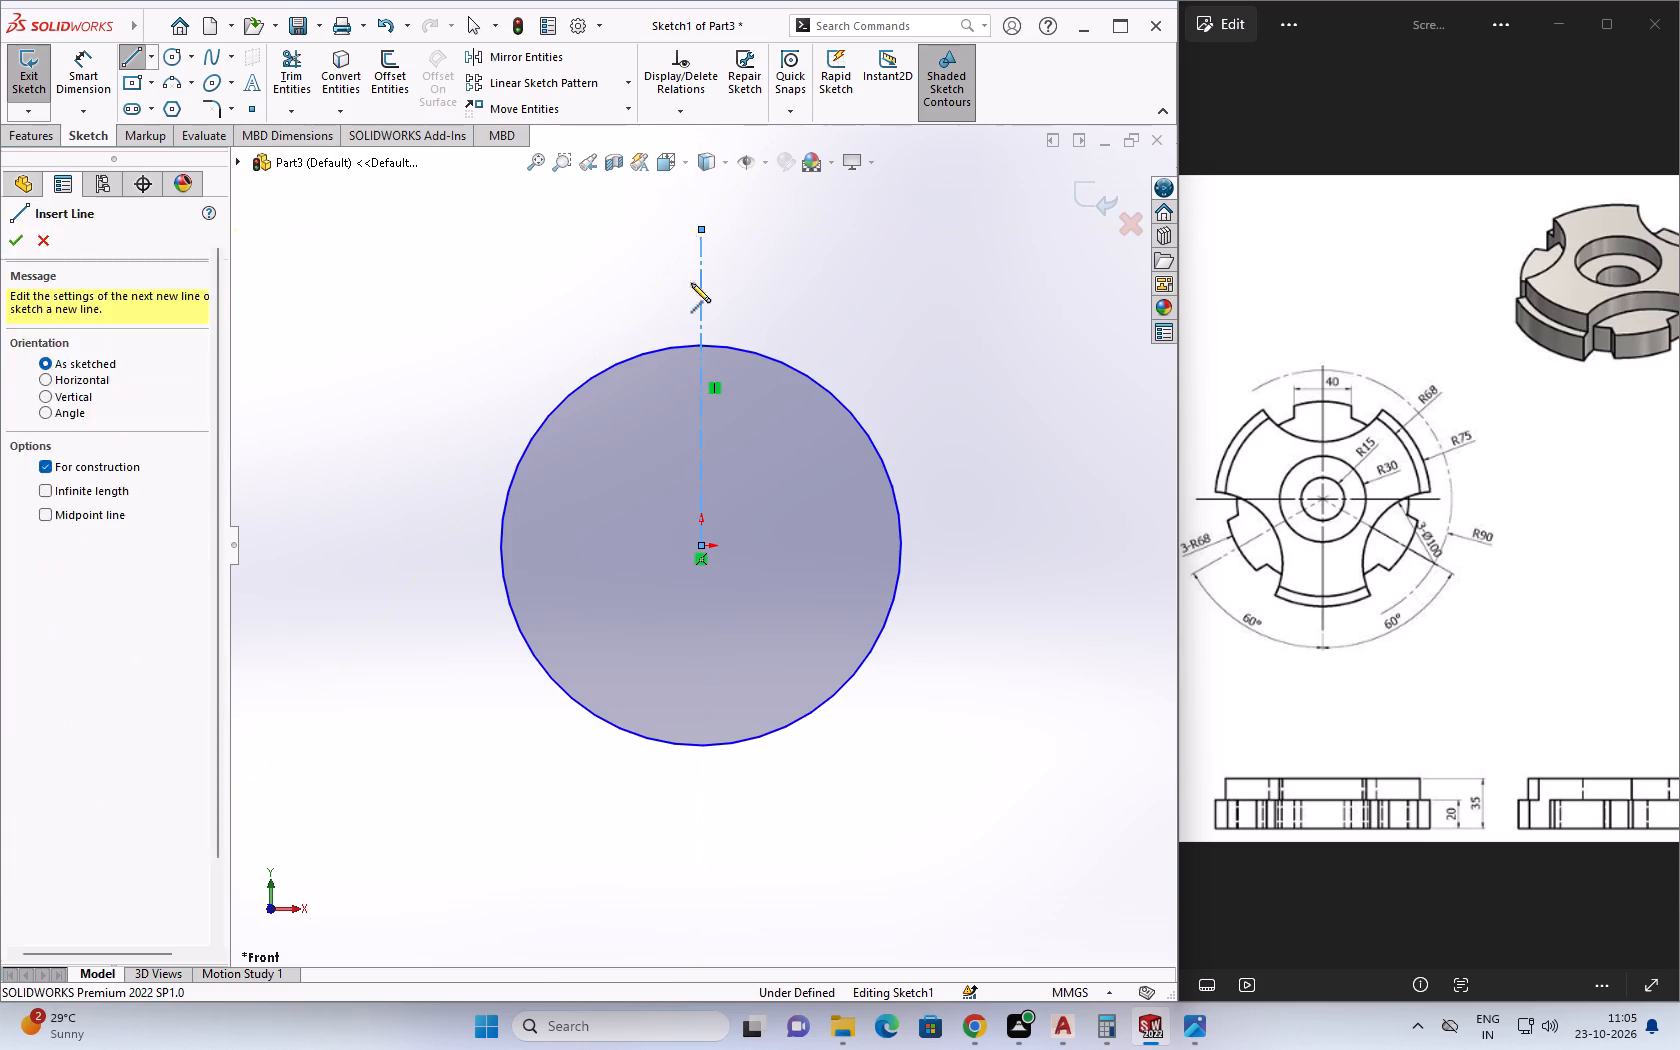
Offset the vertical centerline by 20 mm in both directions.
click(374, 68)
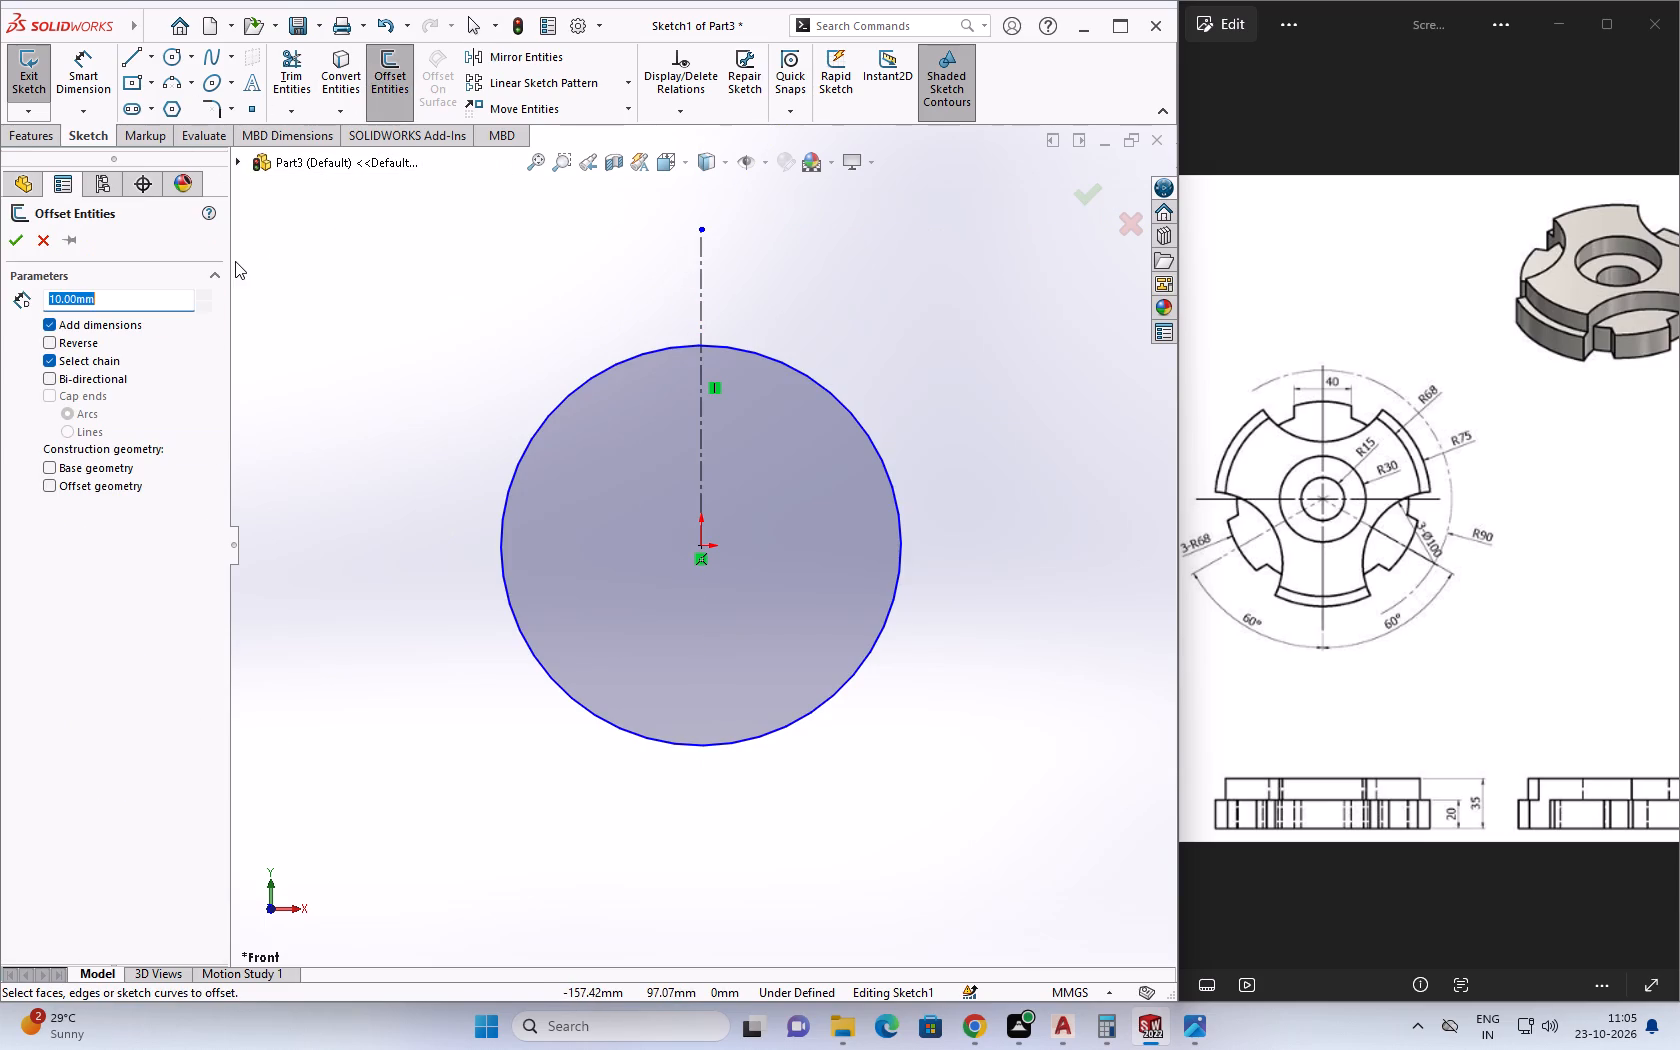
text(20)
key(Return)
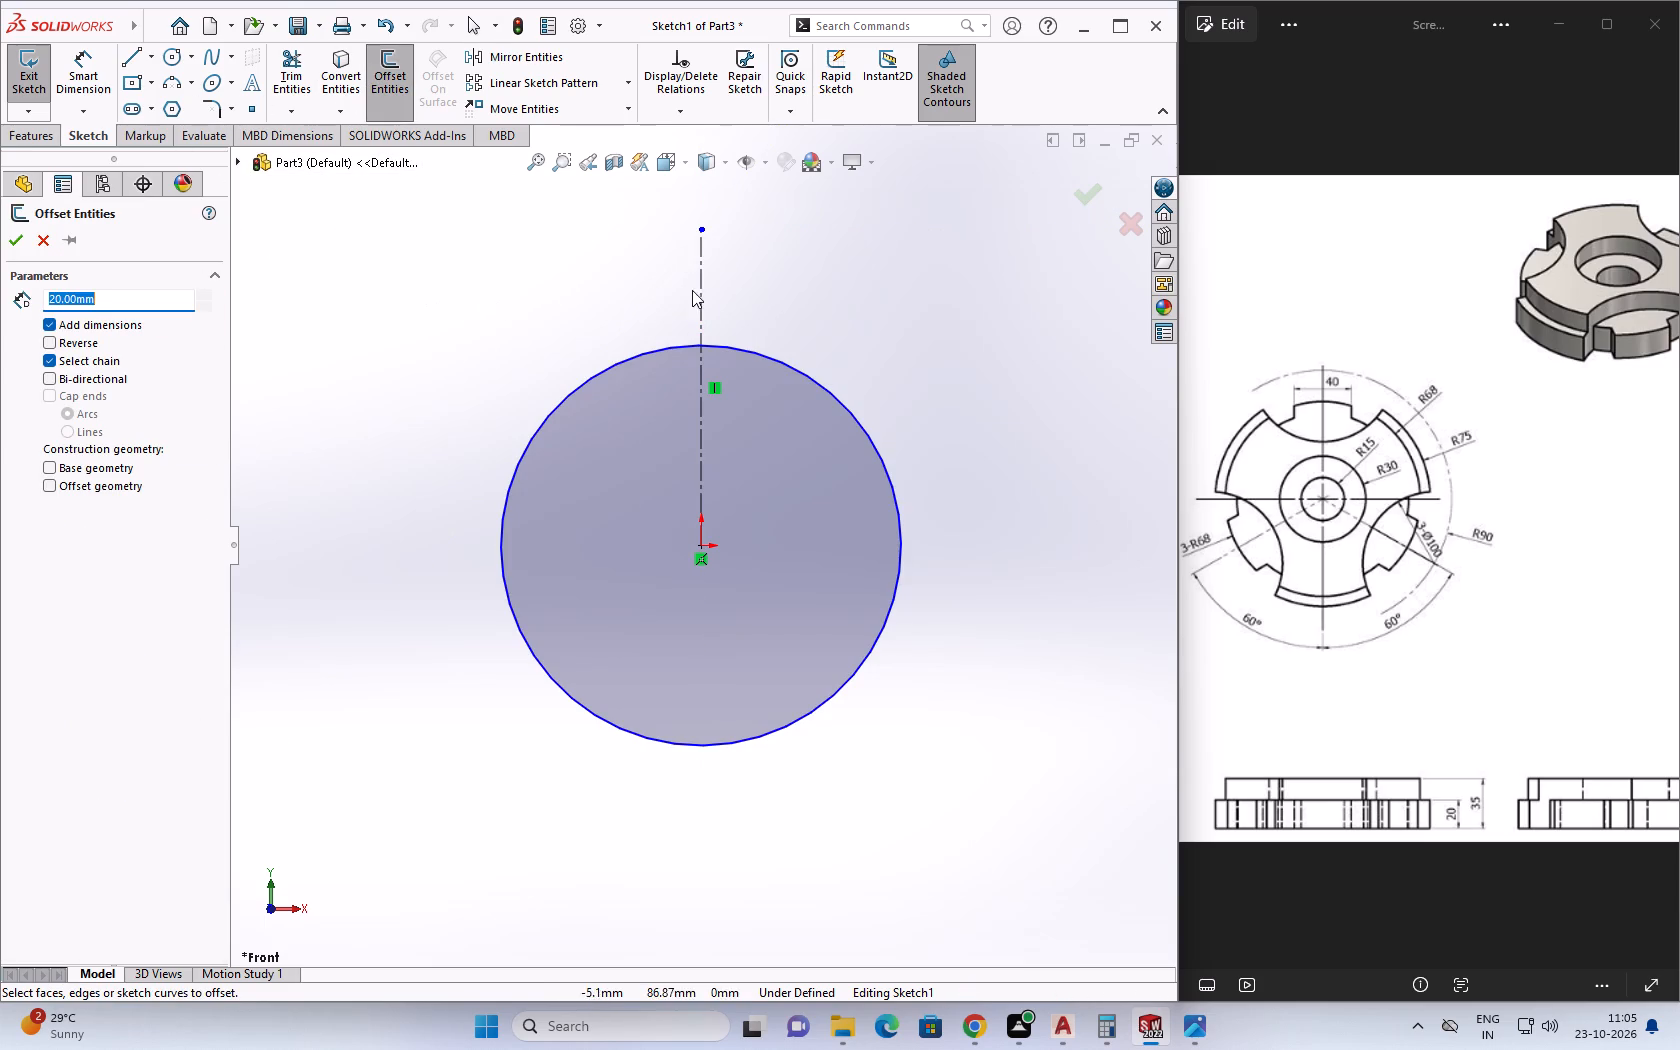
click(703, 291)
click(75, 371)
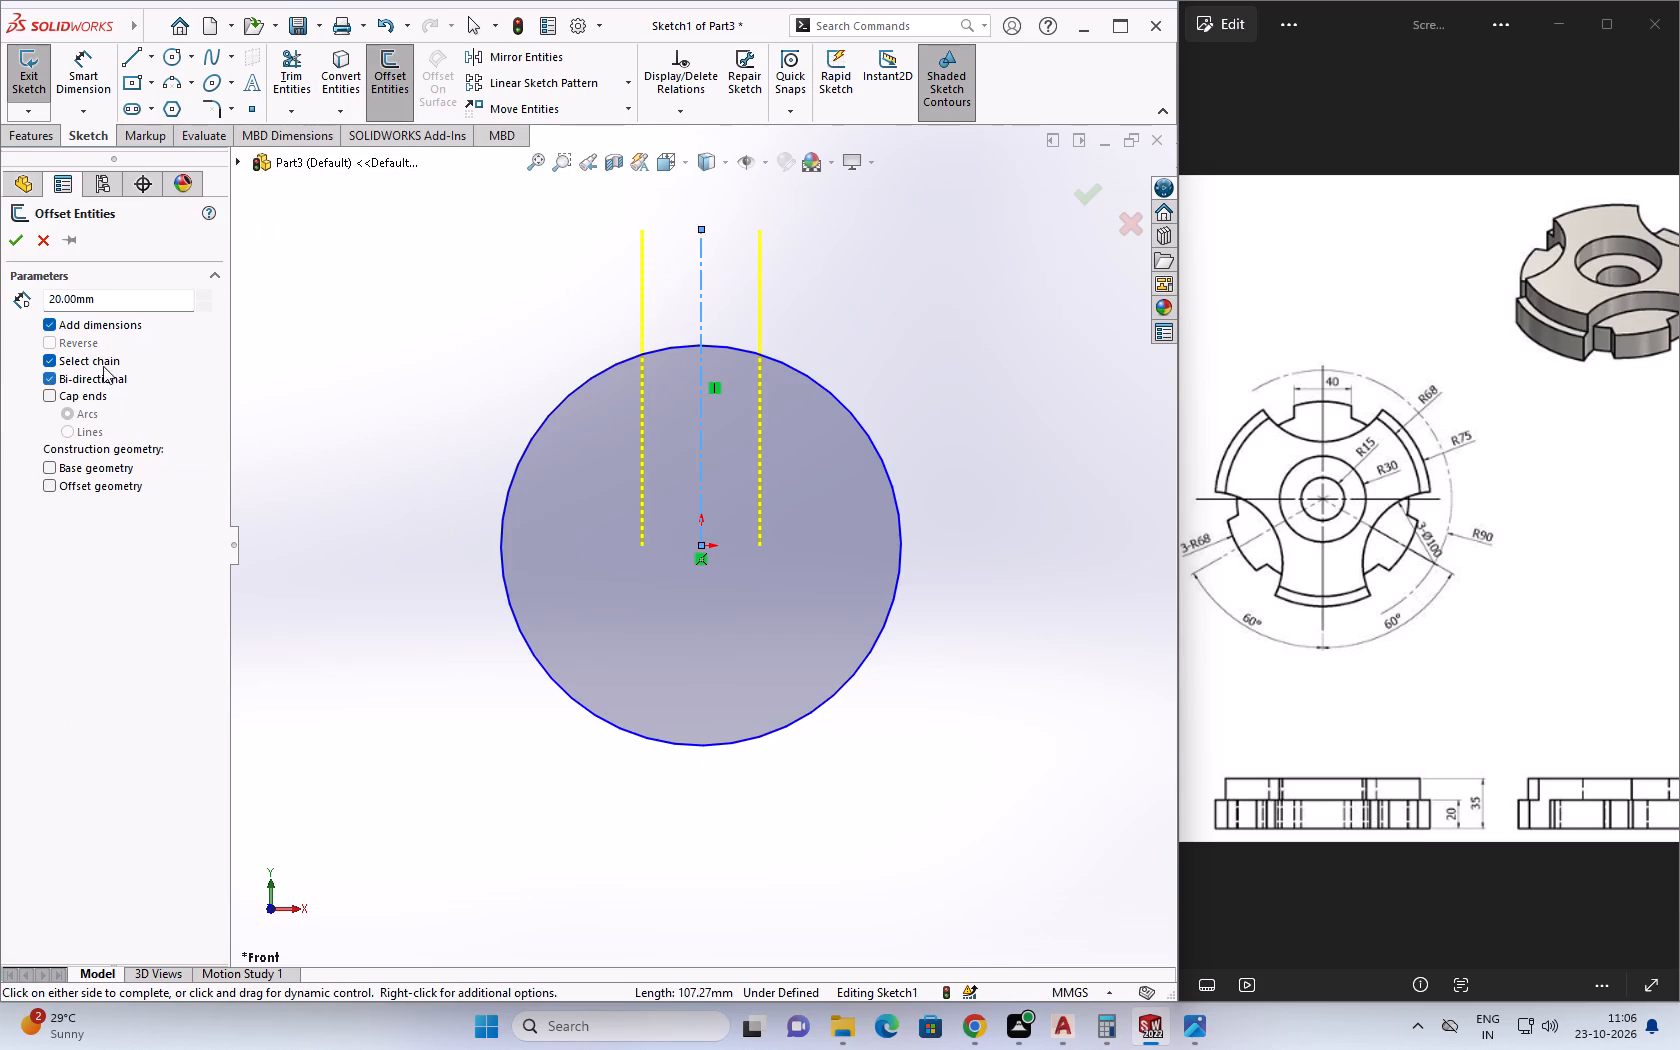
click(20, 235)
key(Escape)
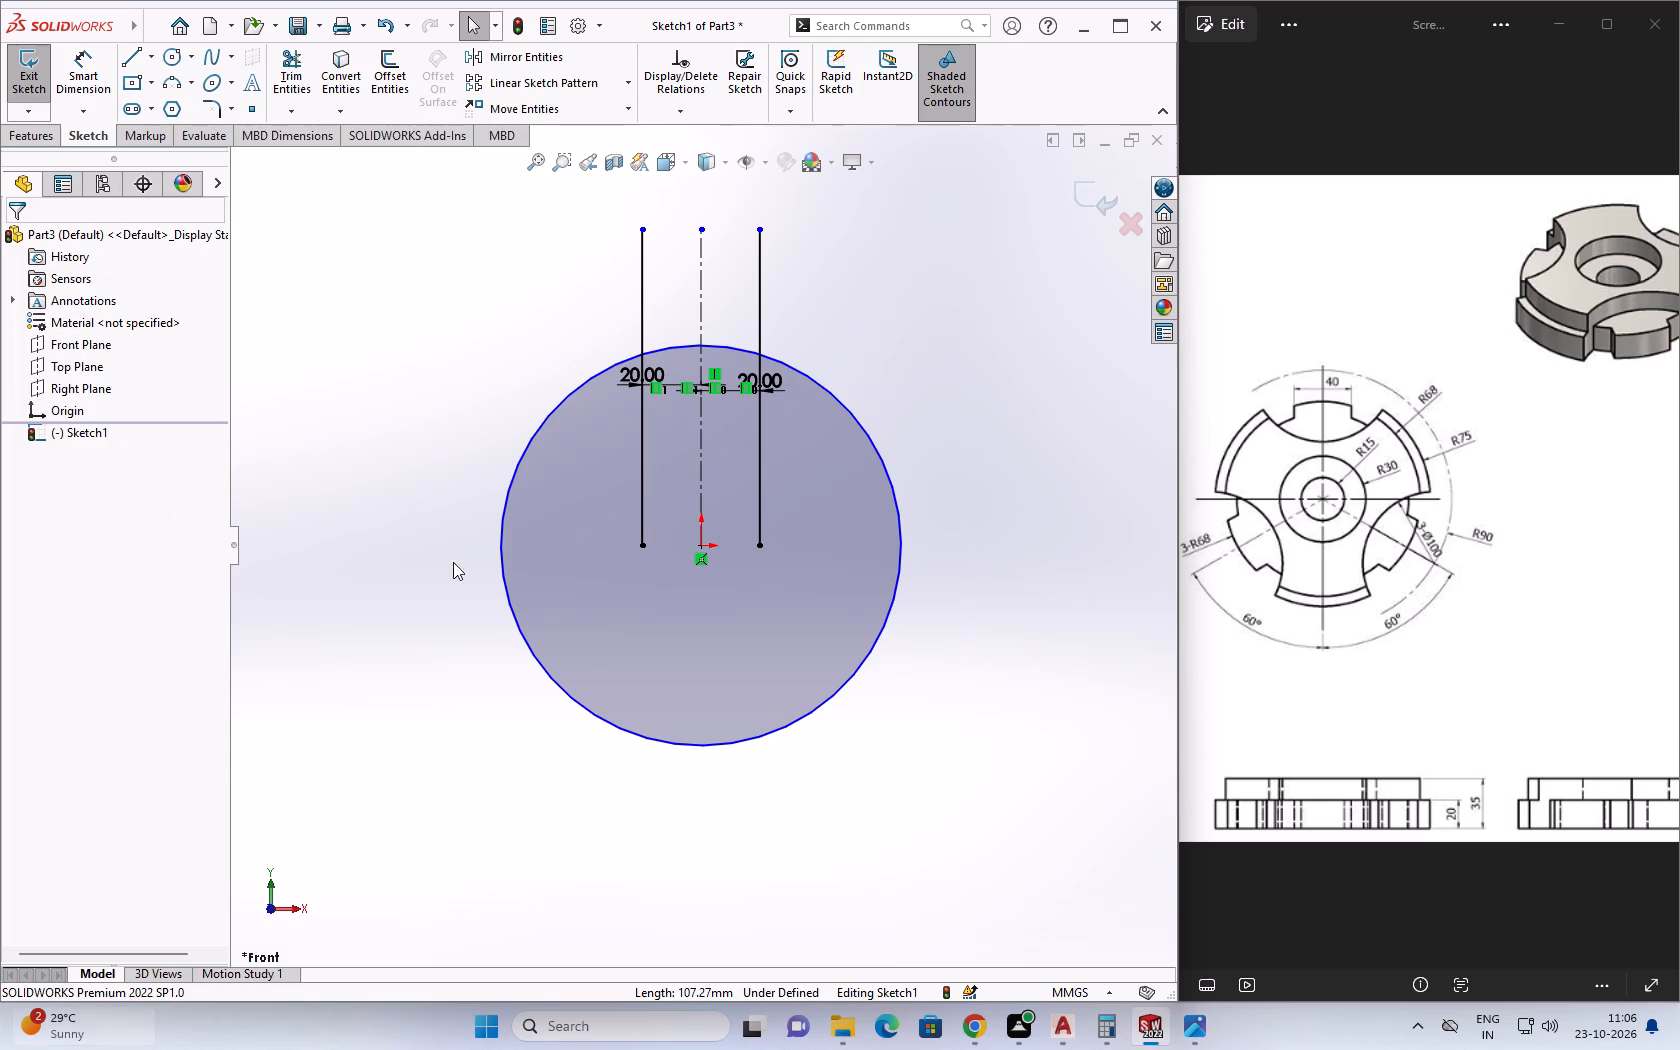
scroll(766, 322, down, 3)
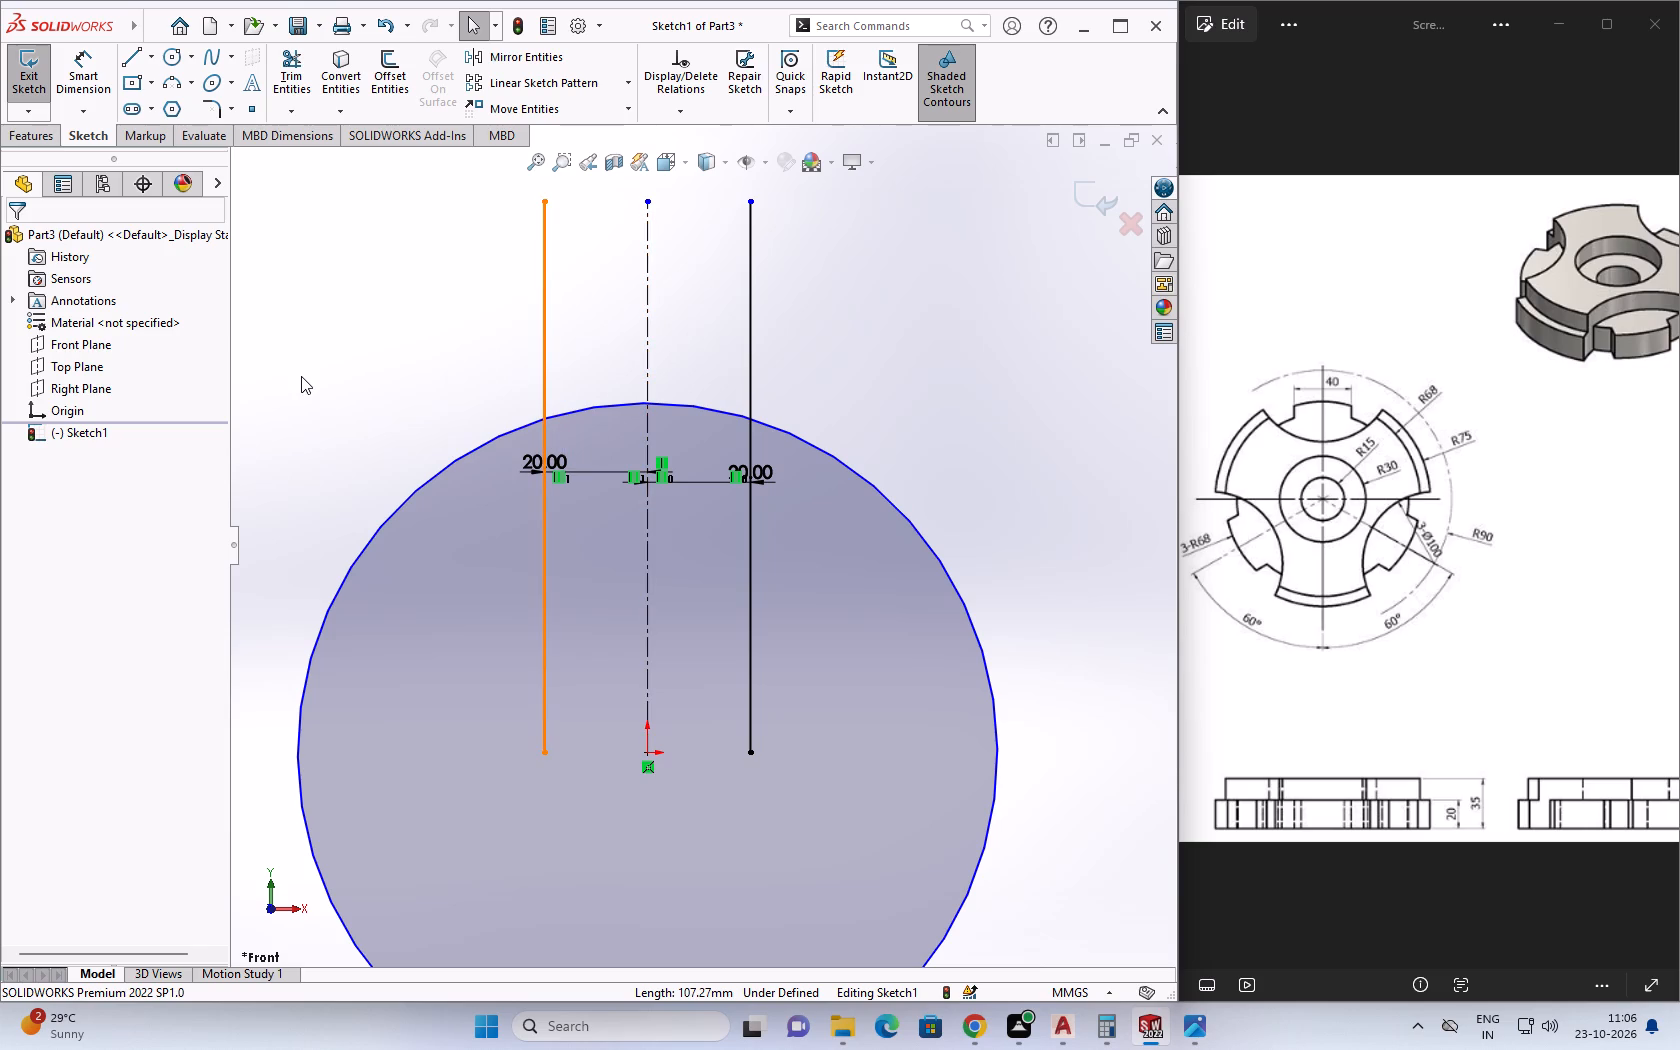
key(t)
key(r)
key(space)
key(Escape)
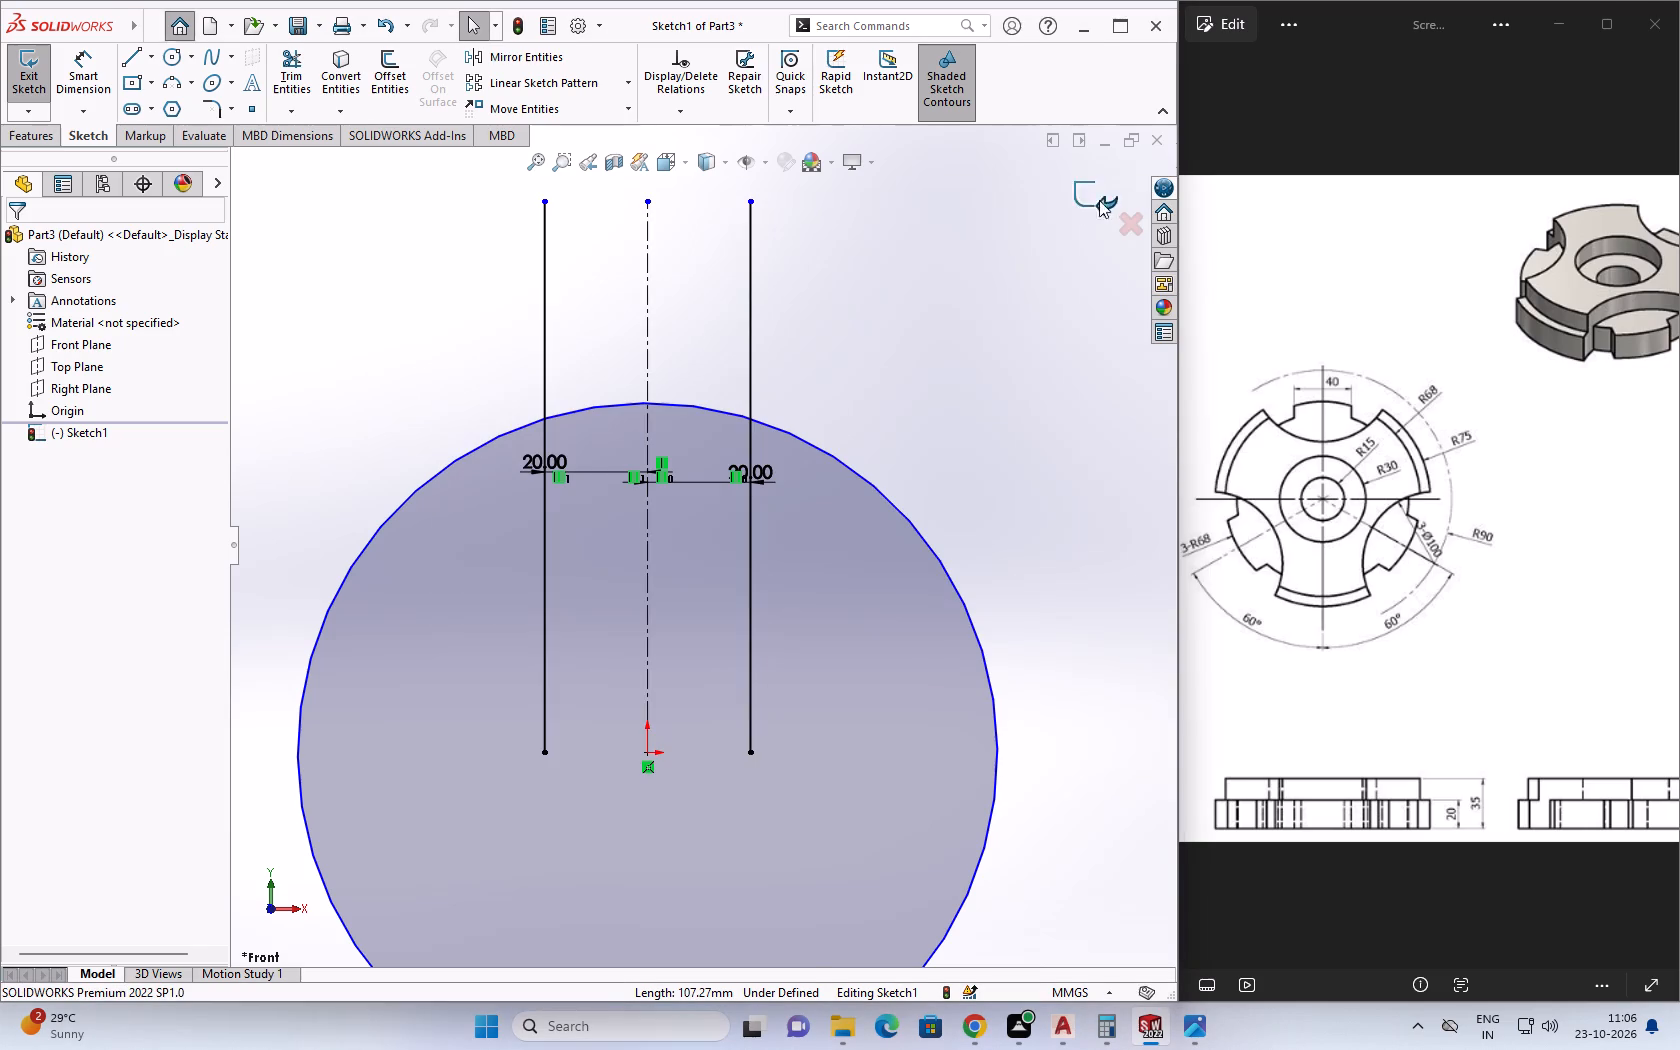
Trim the parts of the two offset lines that extend above the 68 mm radius circle.
click(310, 65)
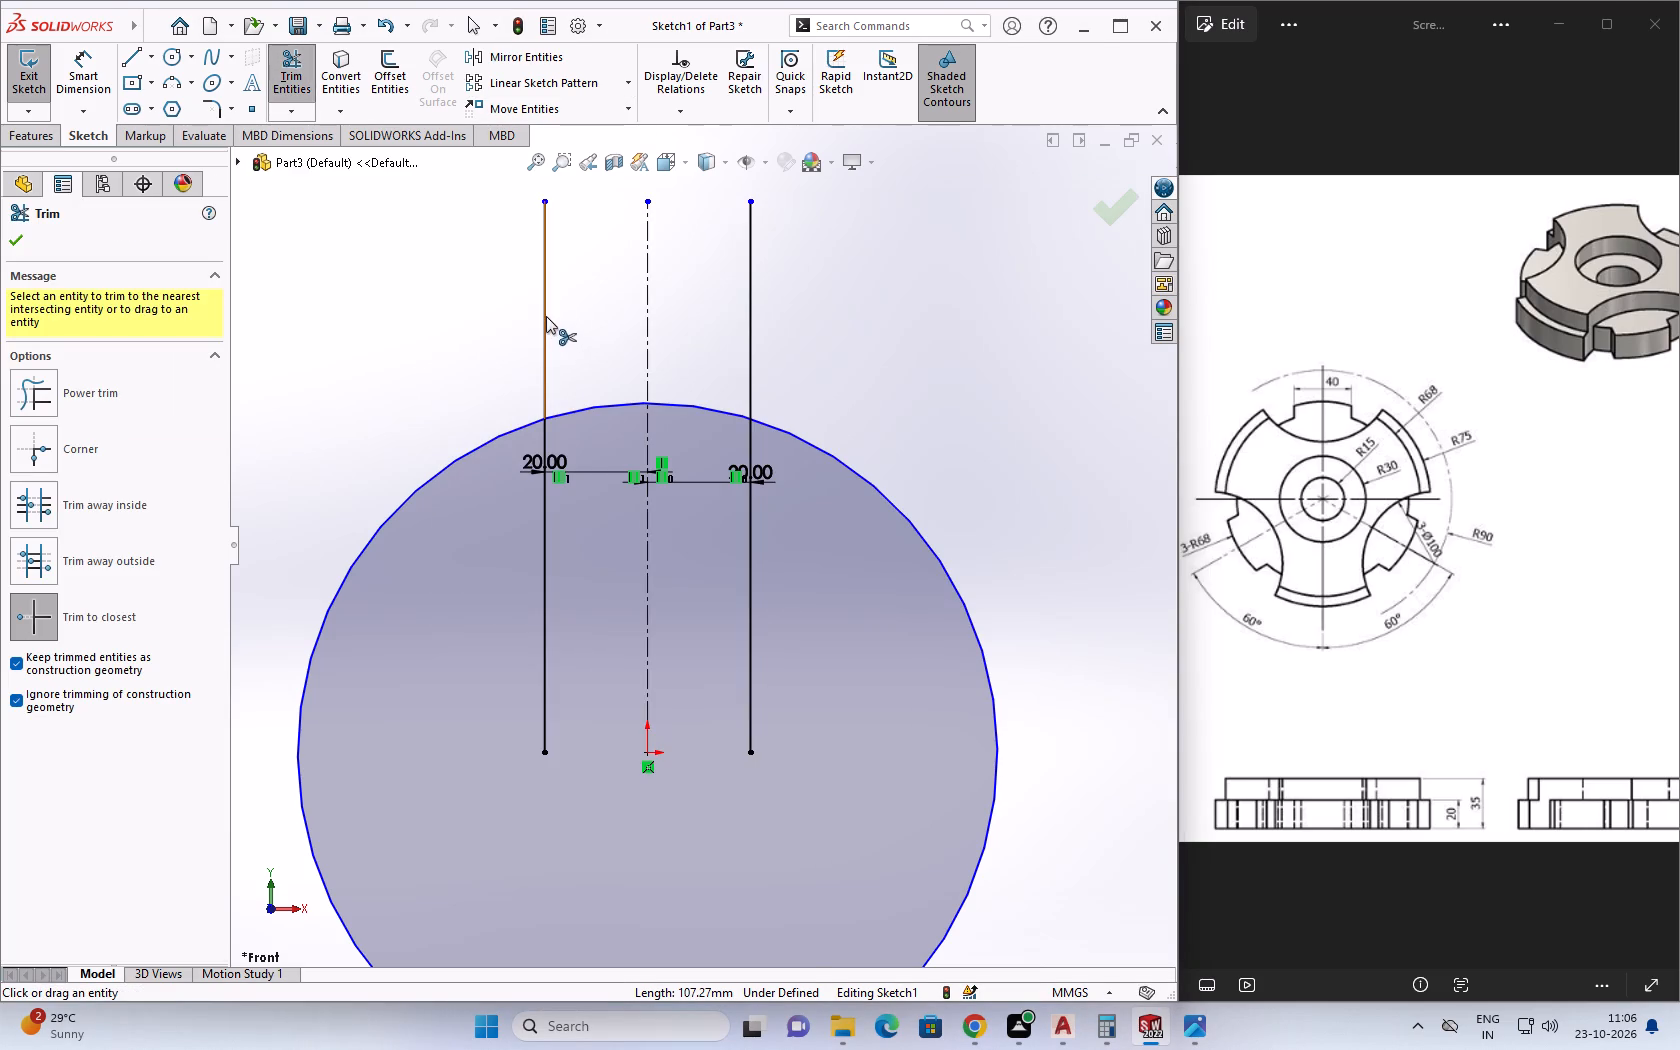
click(546, 314)
click(757, 318)
click(752, 313)
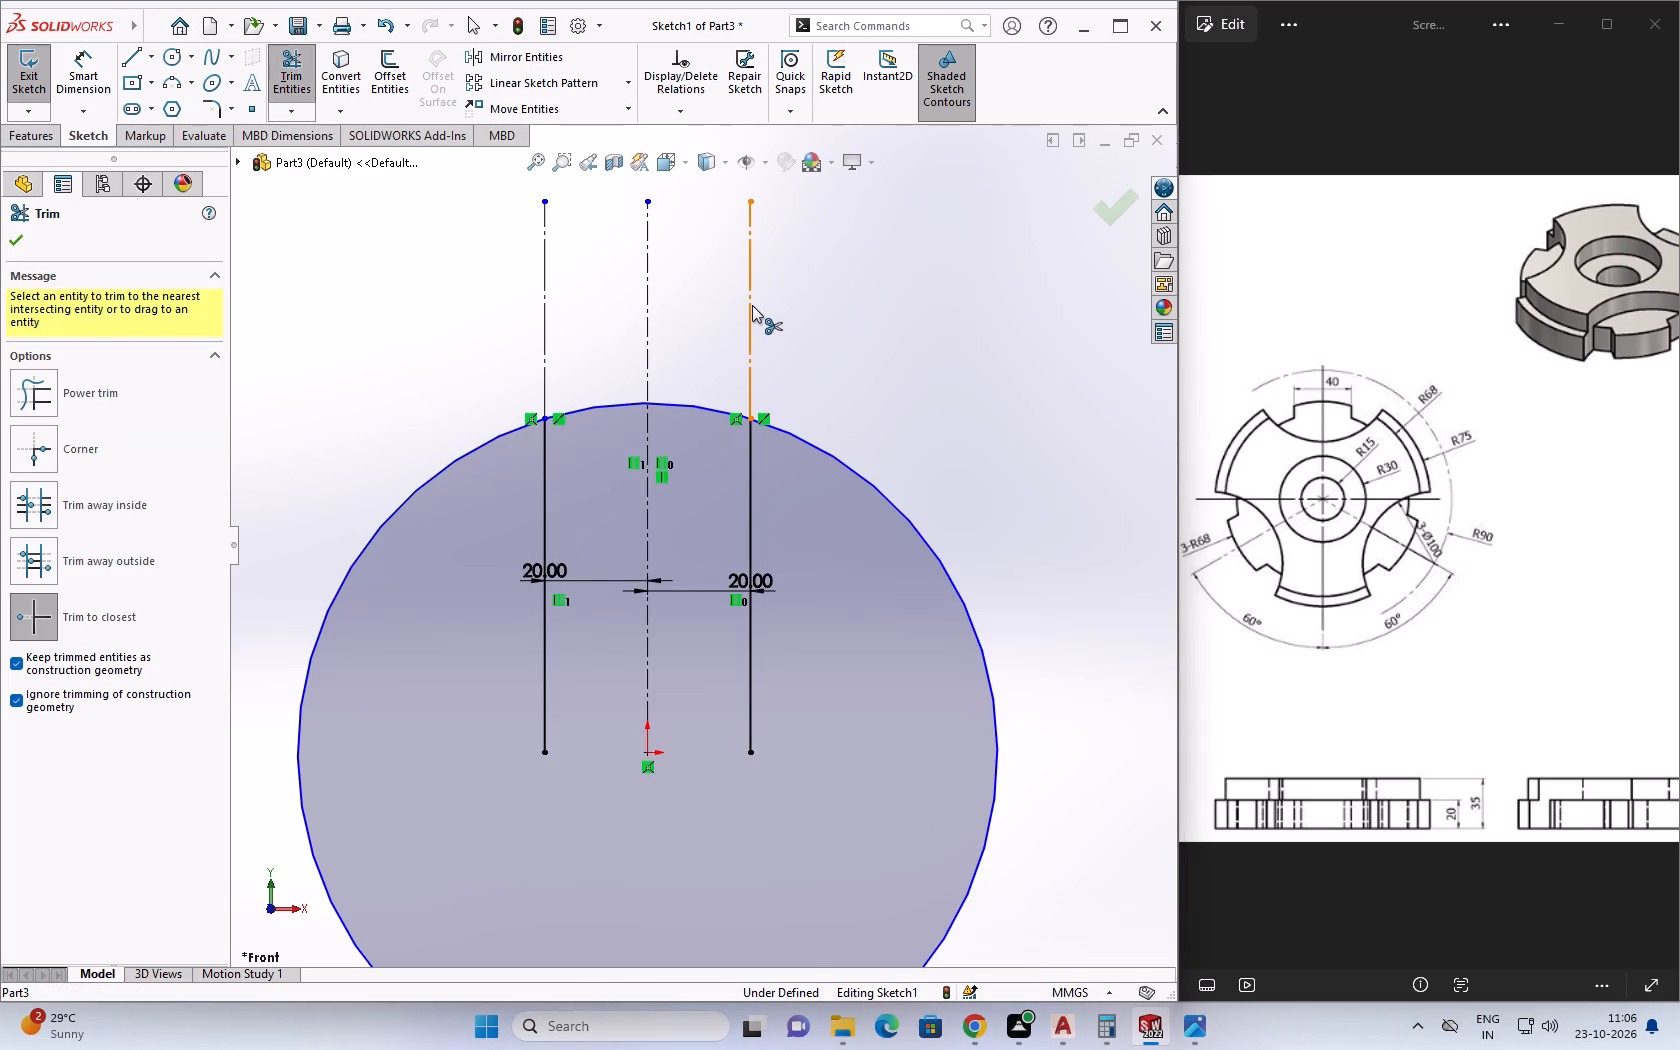
key(Escape)
key(Escape)
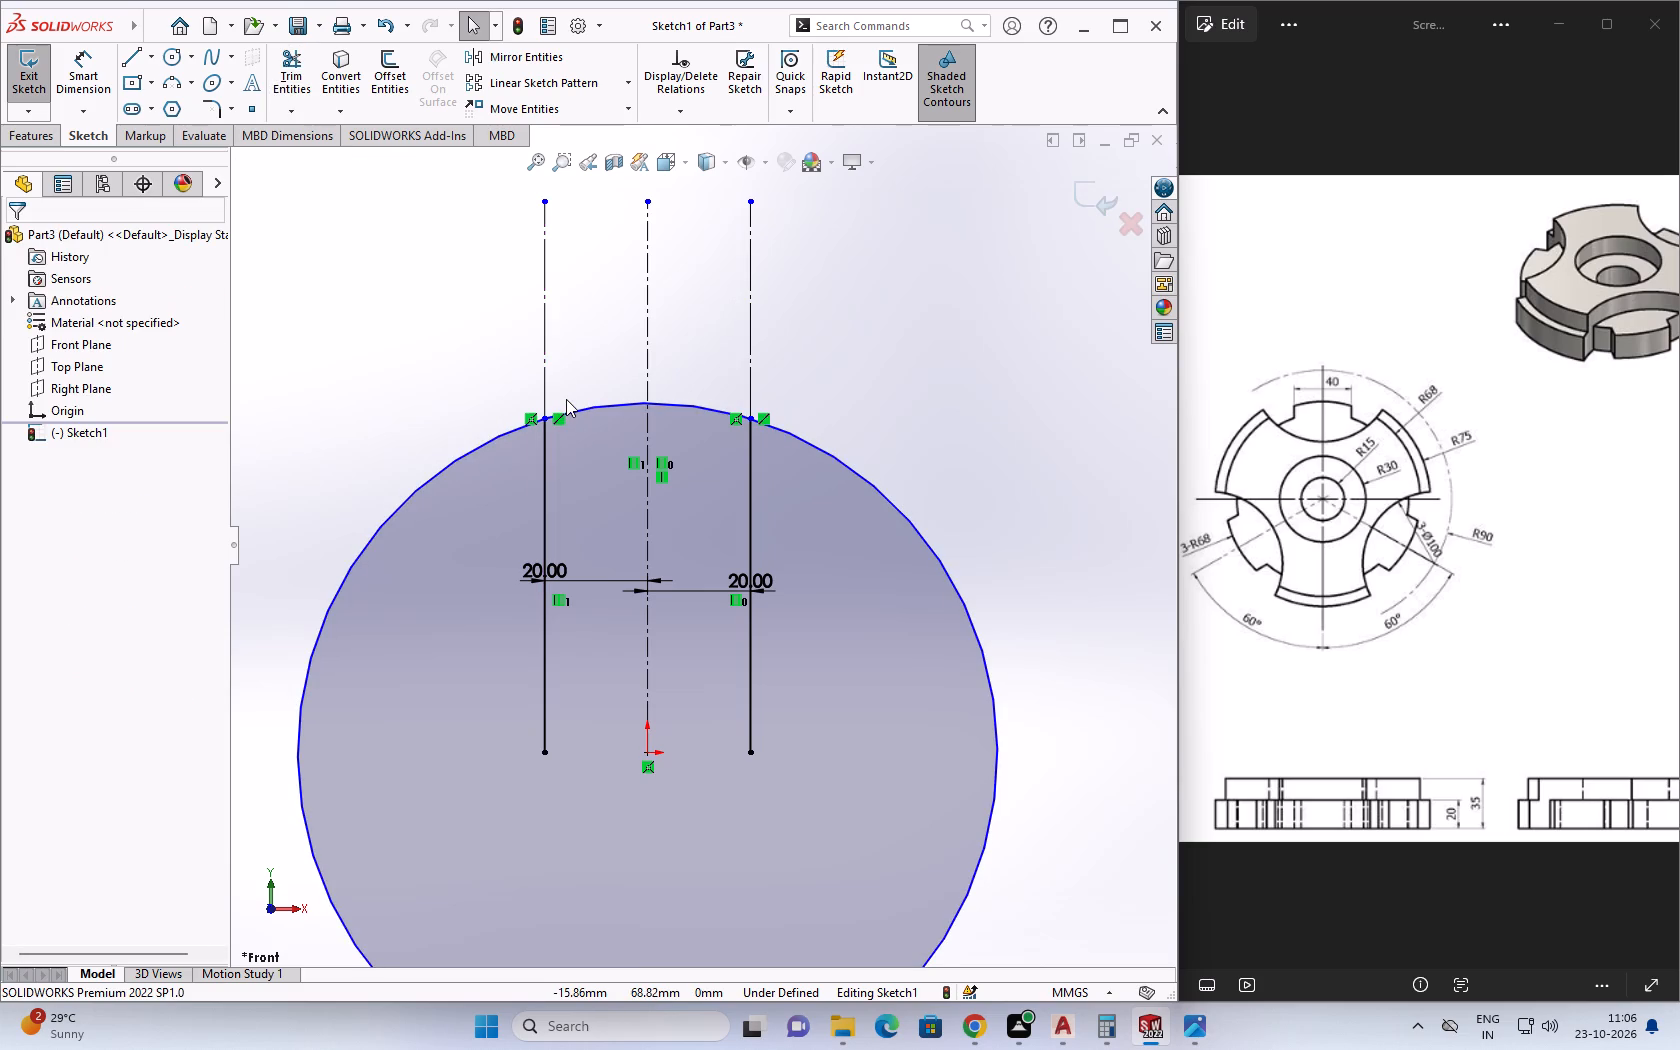
Draw a second circle of radius 60 mm centred on the origin.
click(182, 59)
click(646, 755)
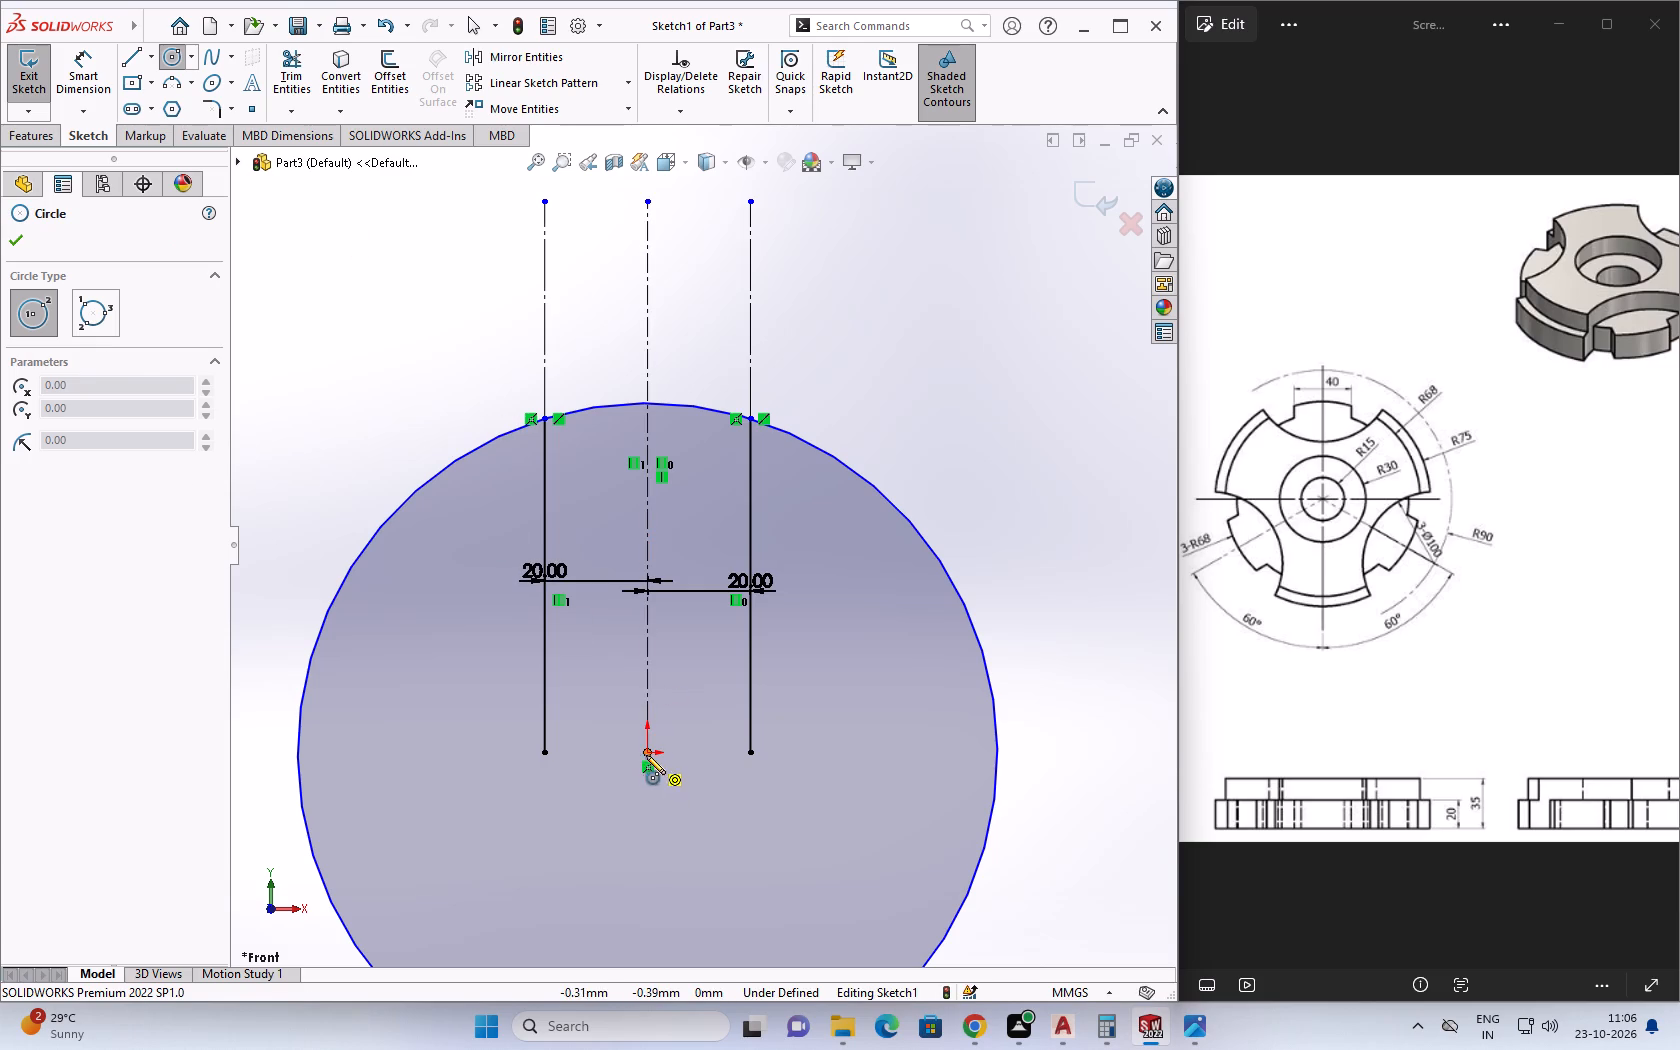
click(927, 891)
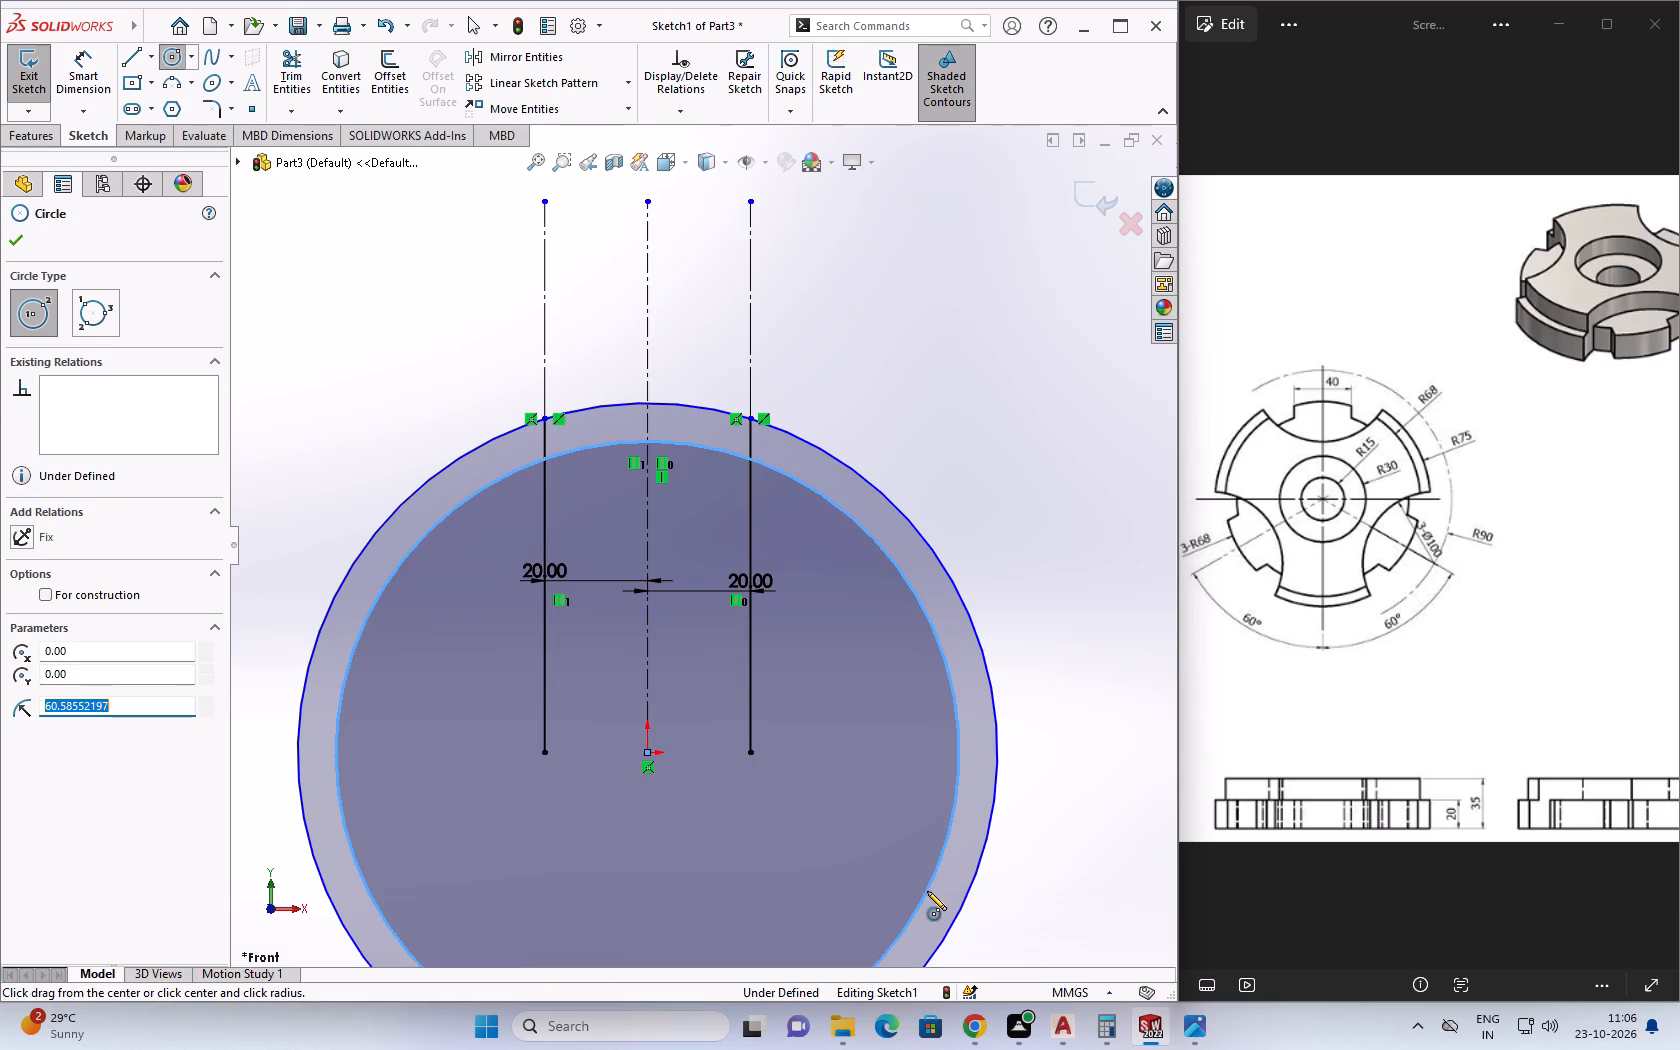
text(60)
key(Return)
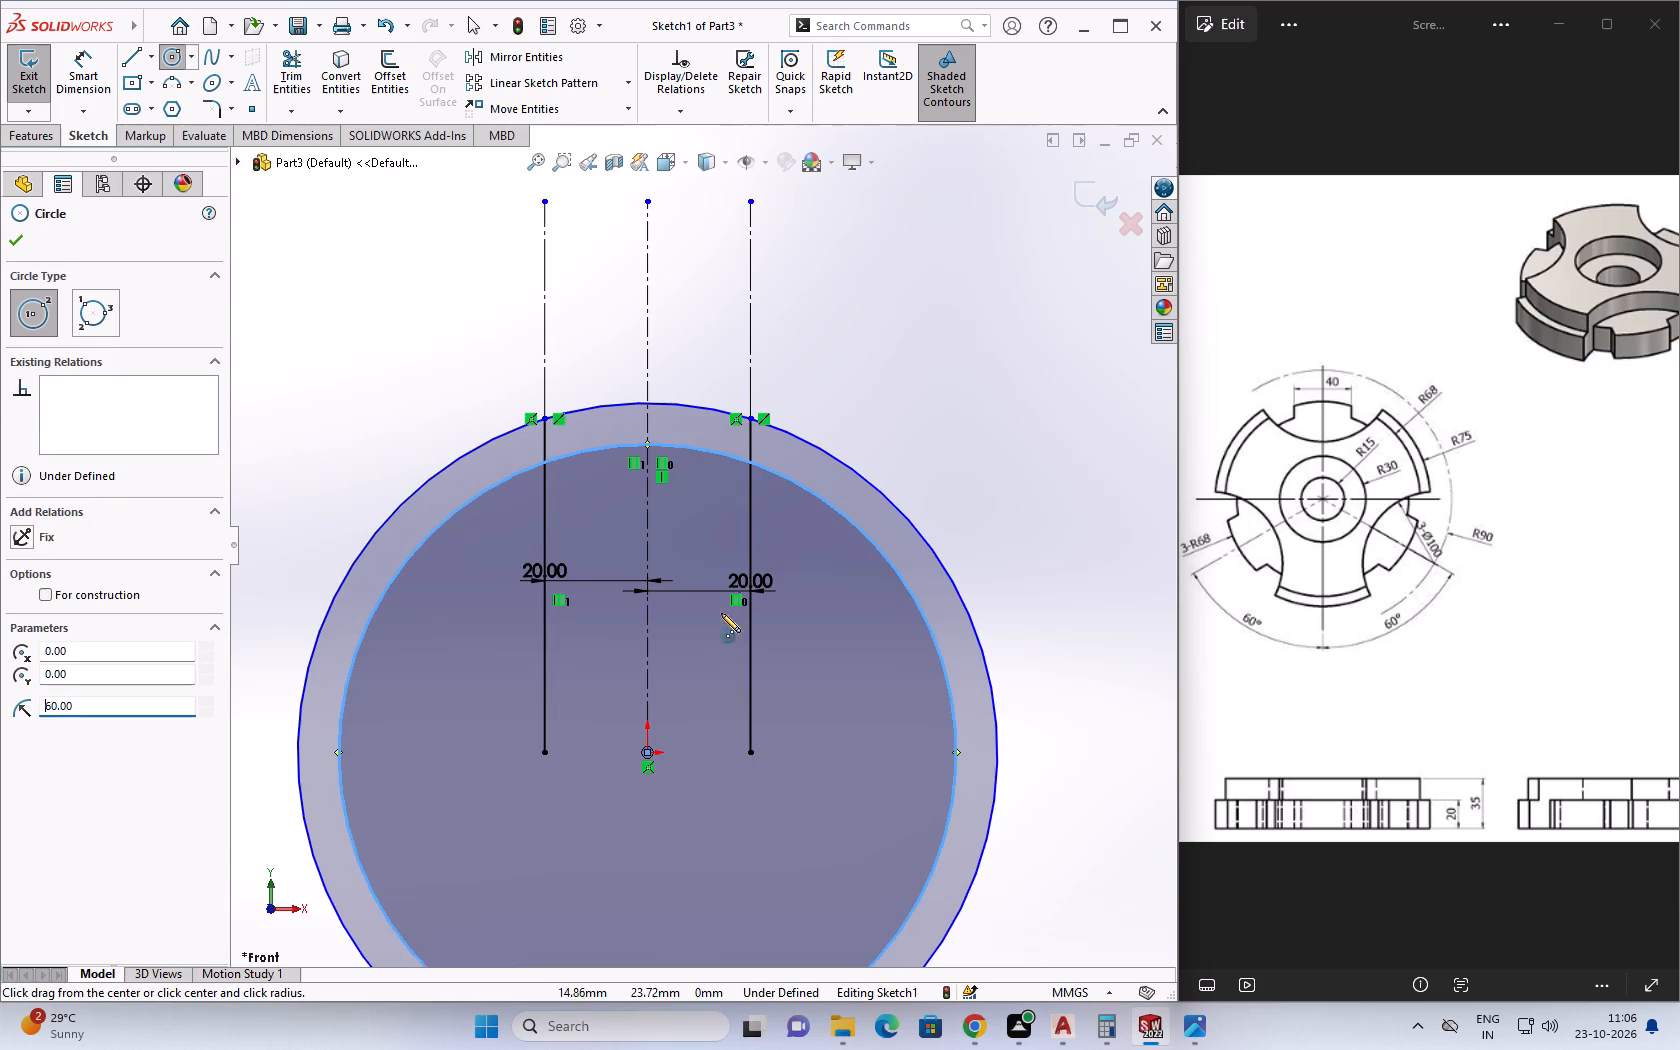
key(Escape)
key(Escape)
key(Escape)
key(Escape)
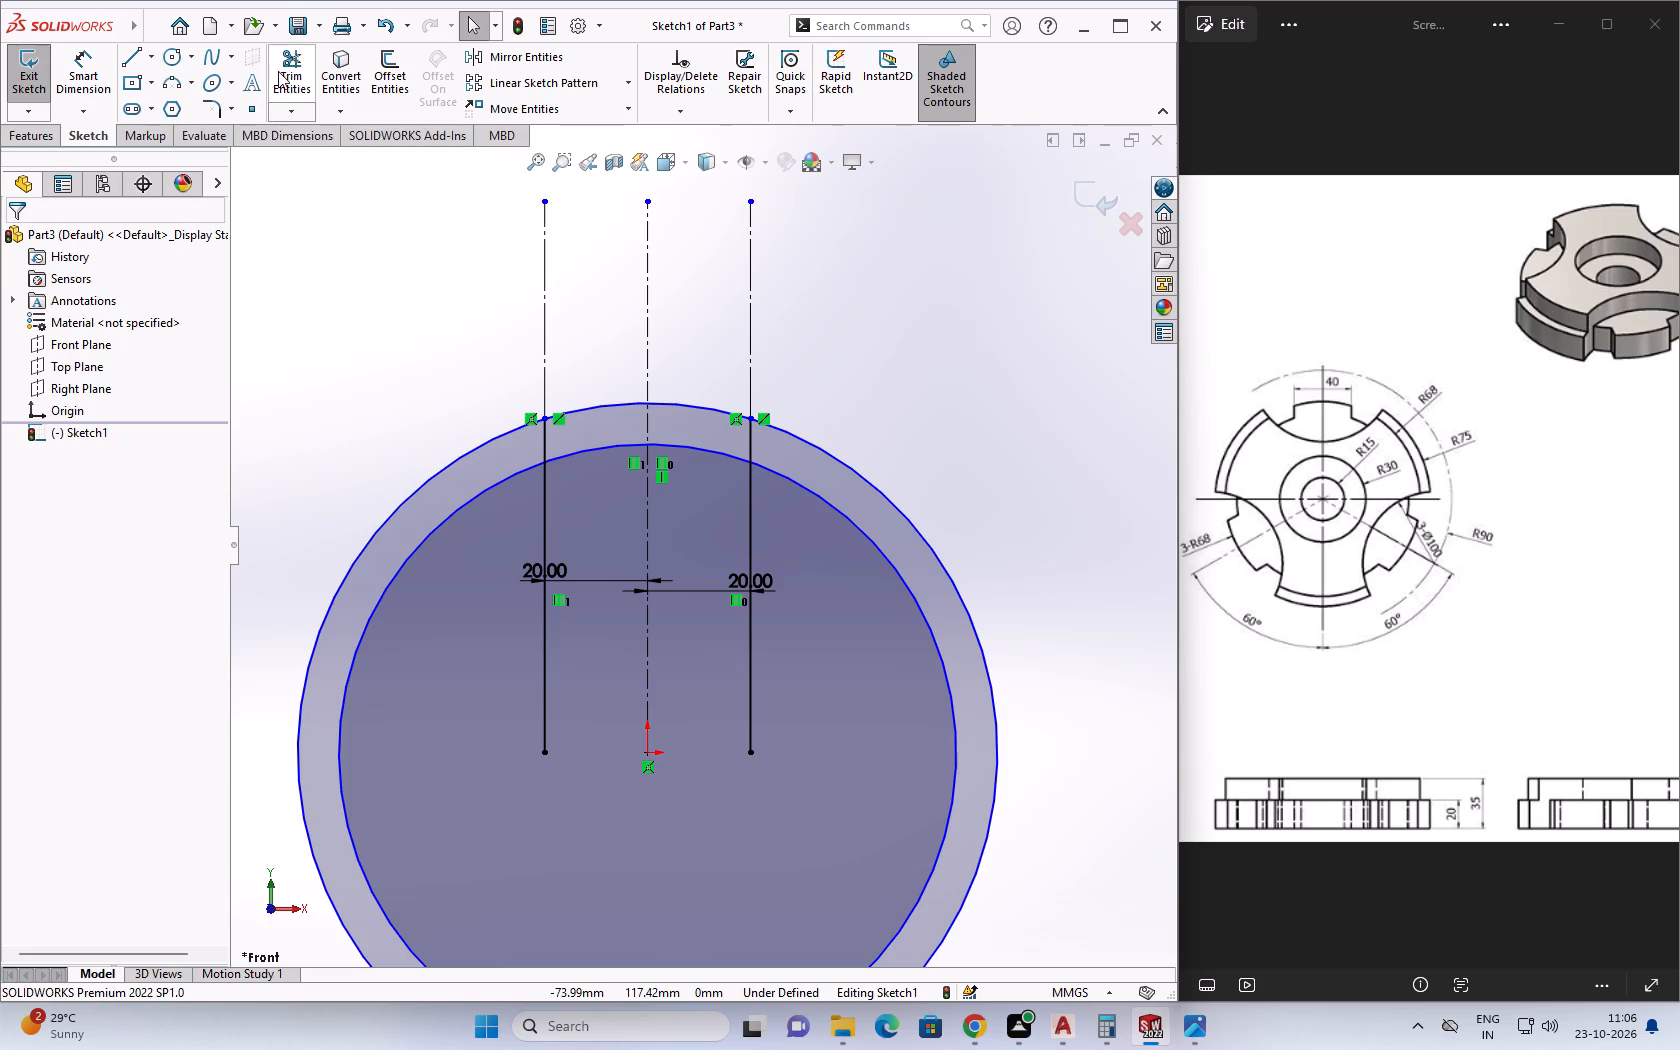
Trim the two circles and the offset lines to leave one closed outline with a single tab at the top of the inner circle.
click(278, 71)
click(495, 440)
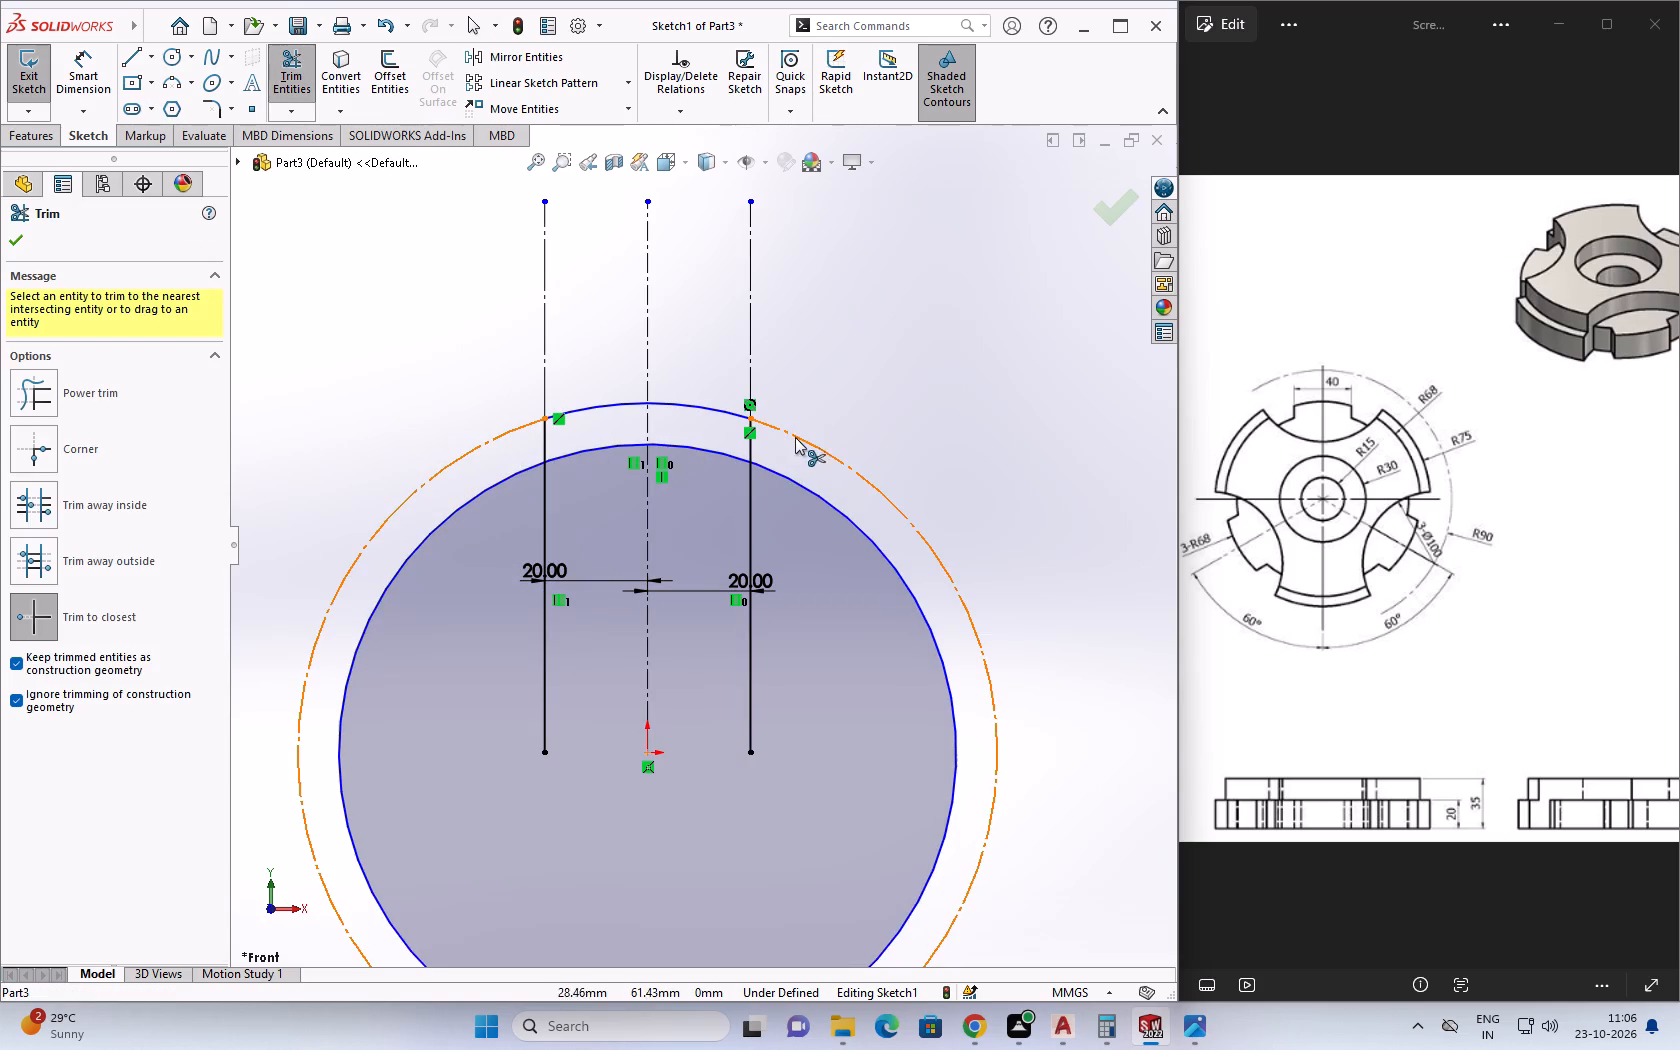
click(749, 479)
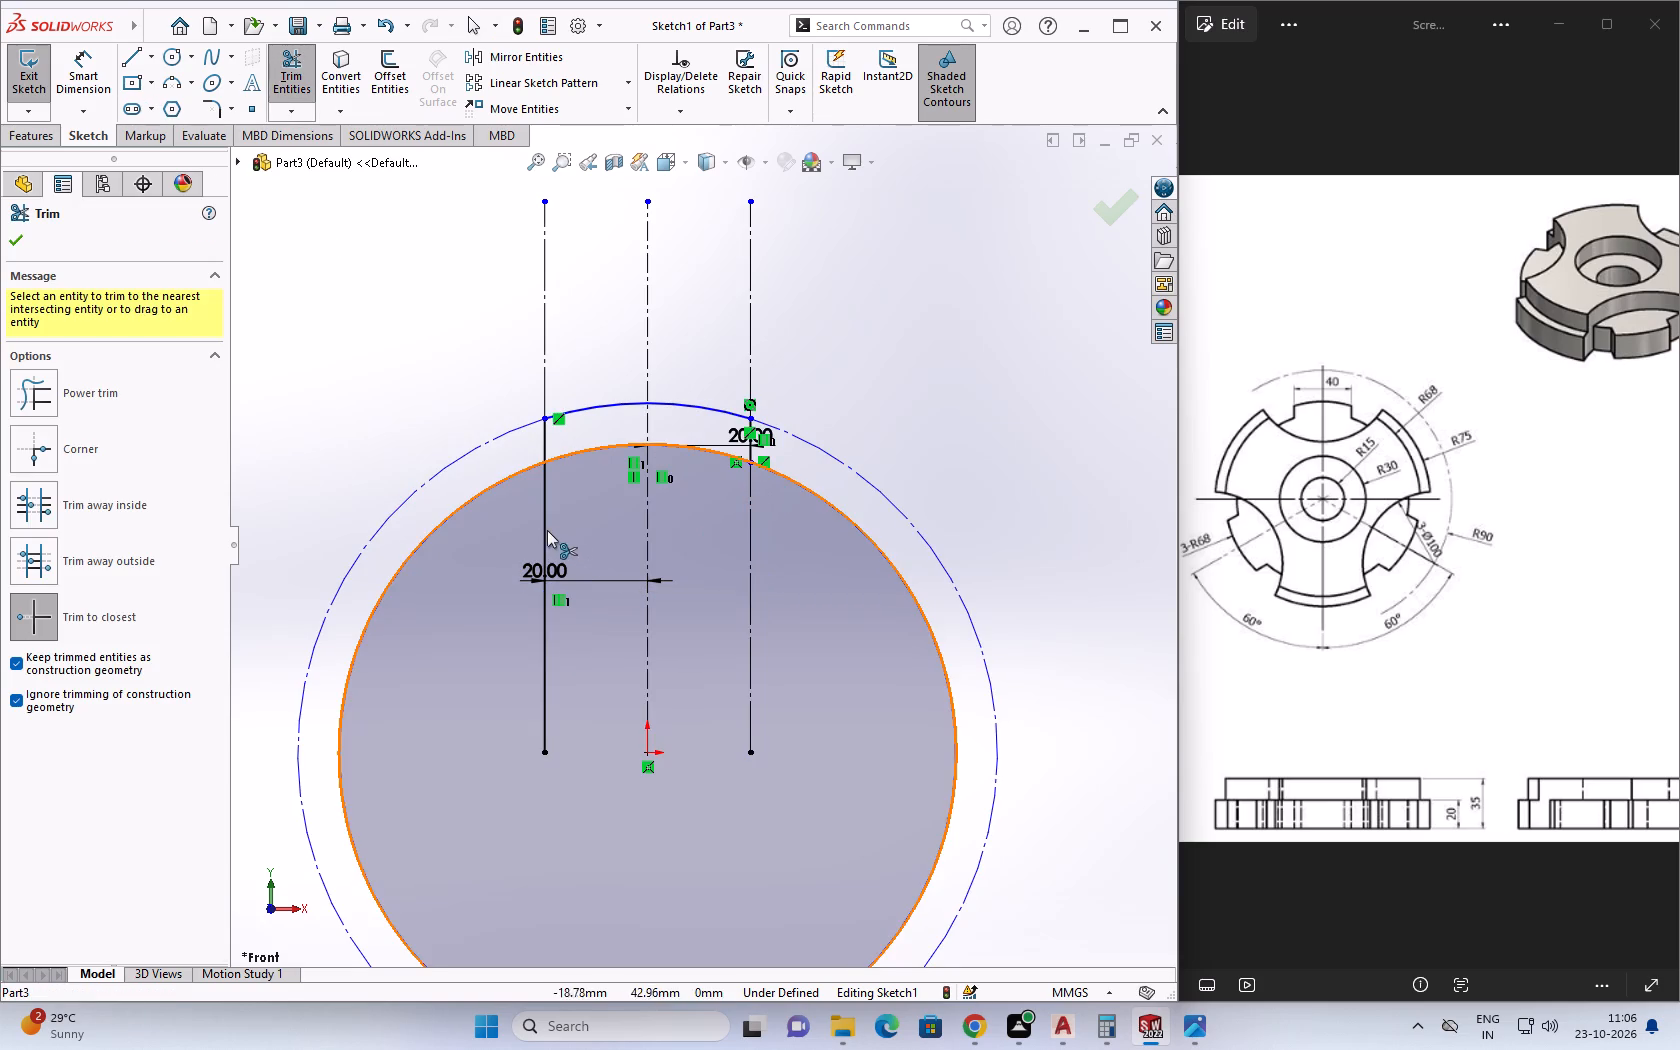
click(541, 520)
key(Escape)
key(Escape)
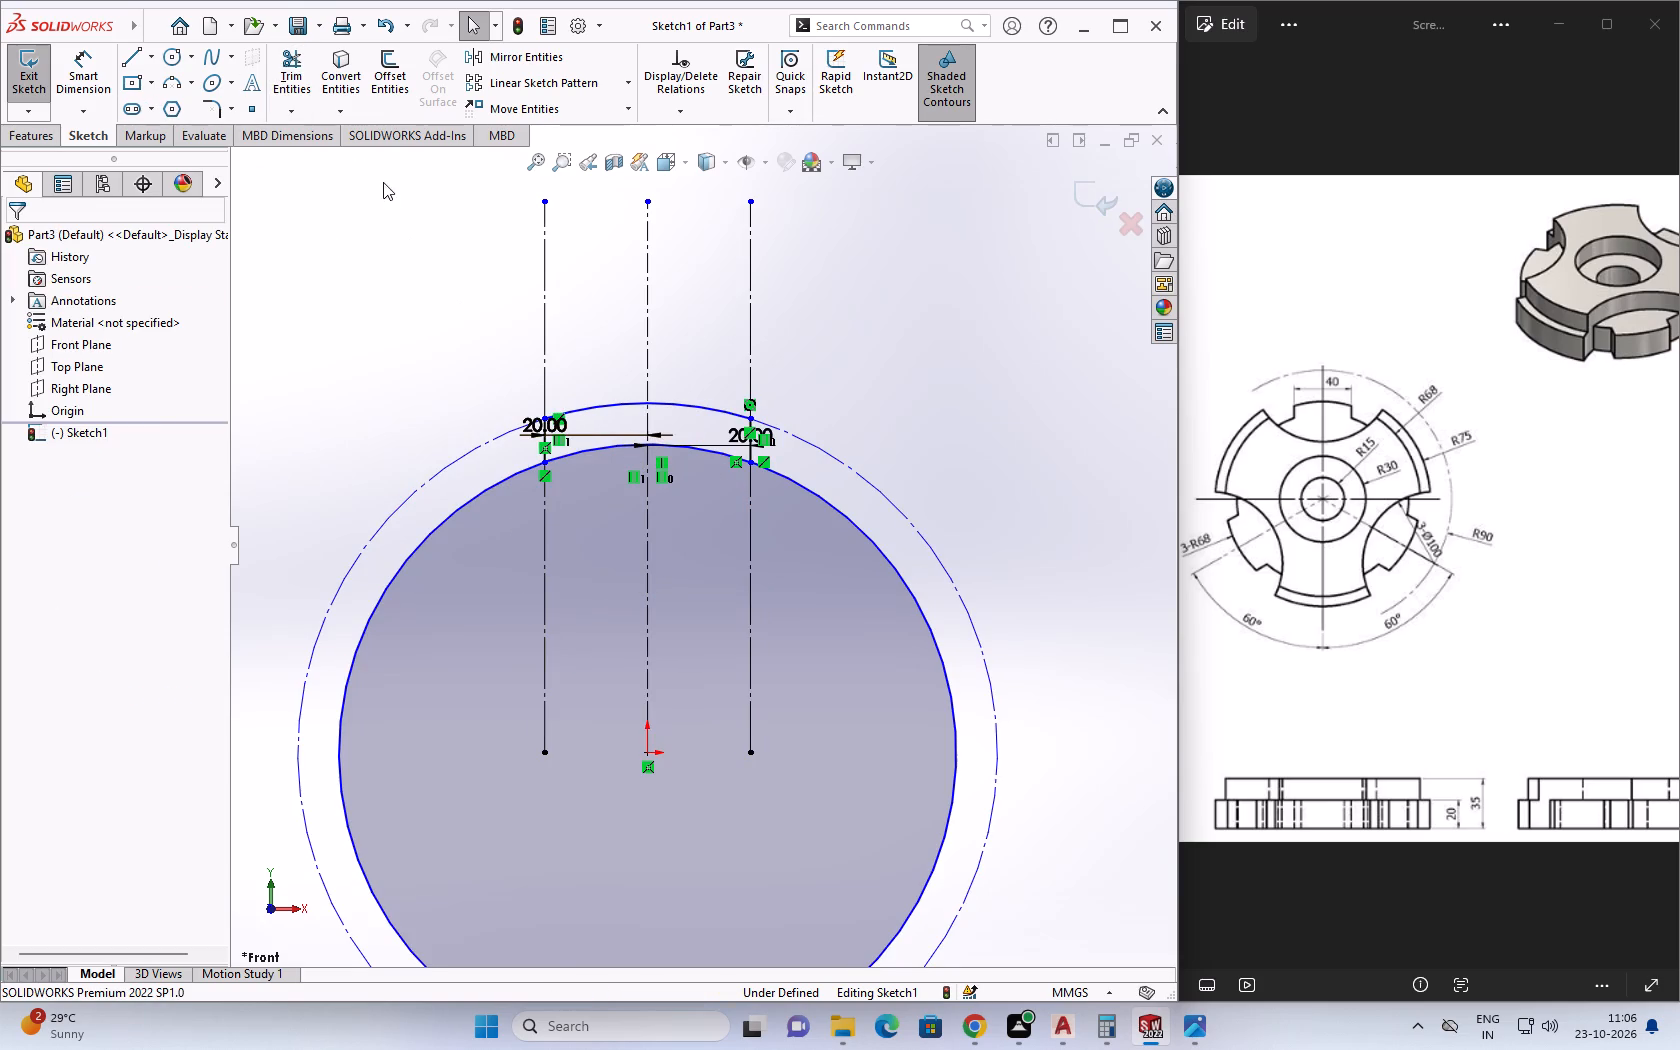
click(284, 59)
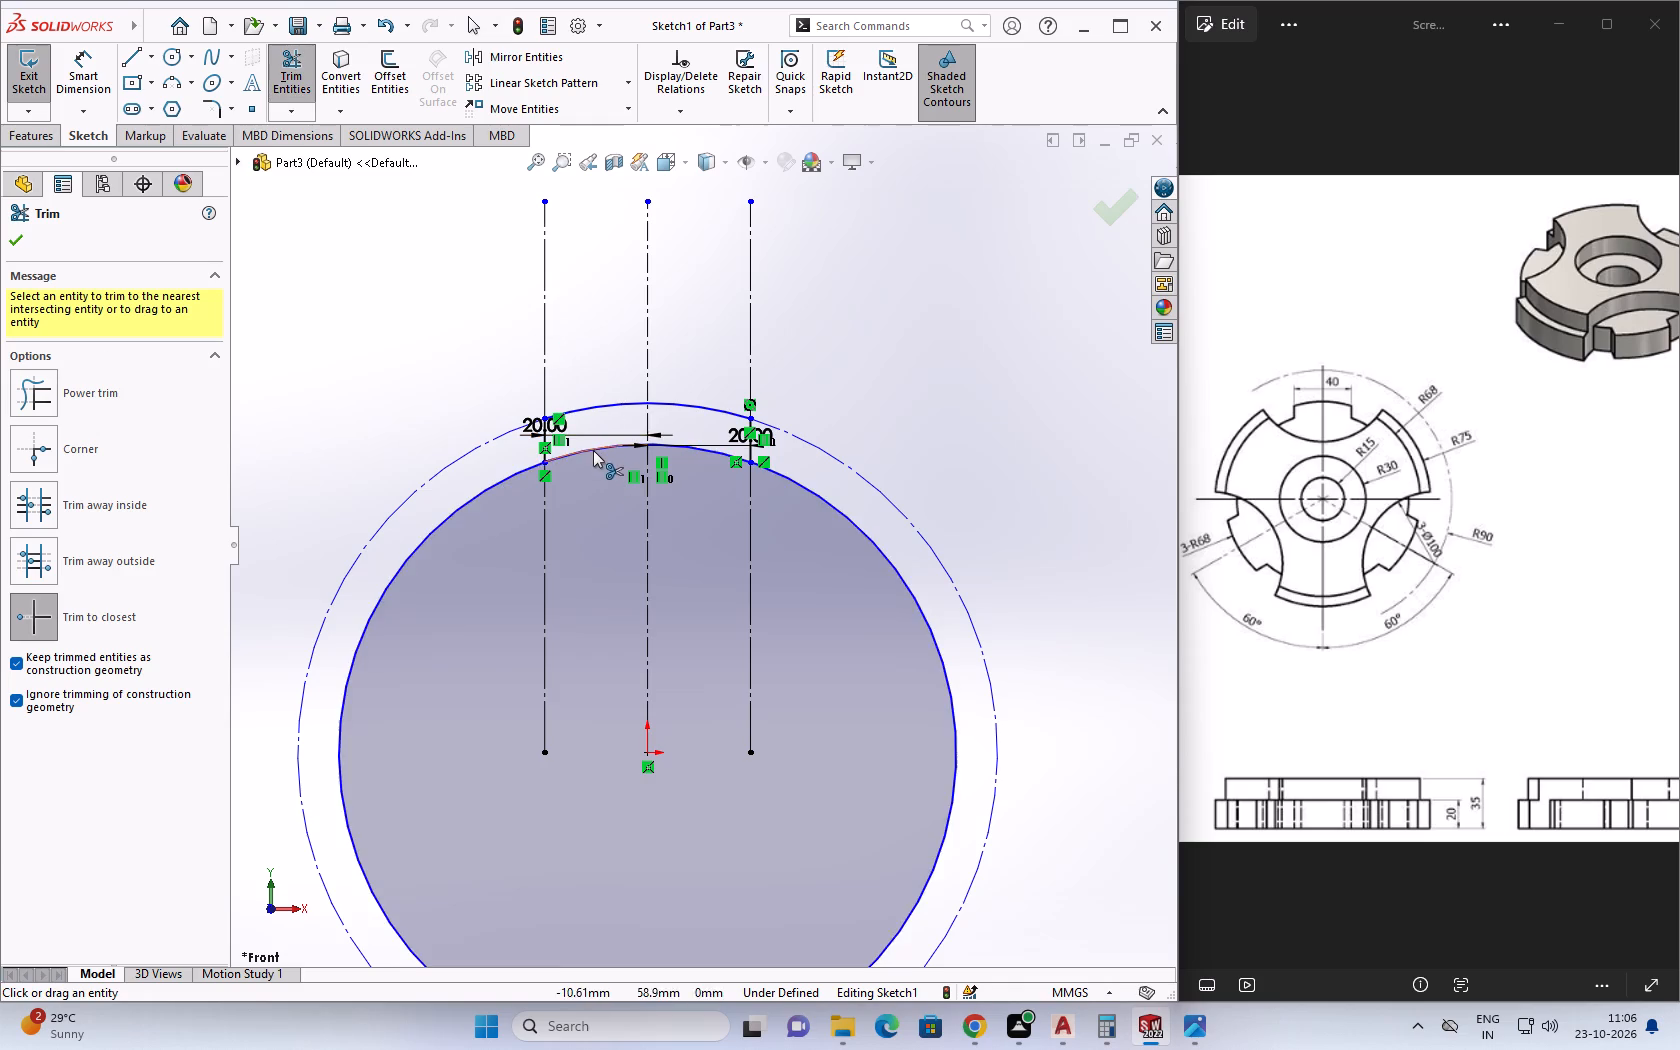
click(593, 450)
click(697, 452)
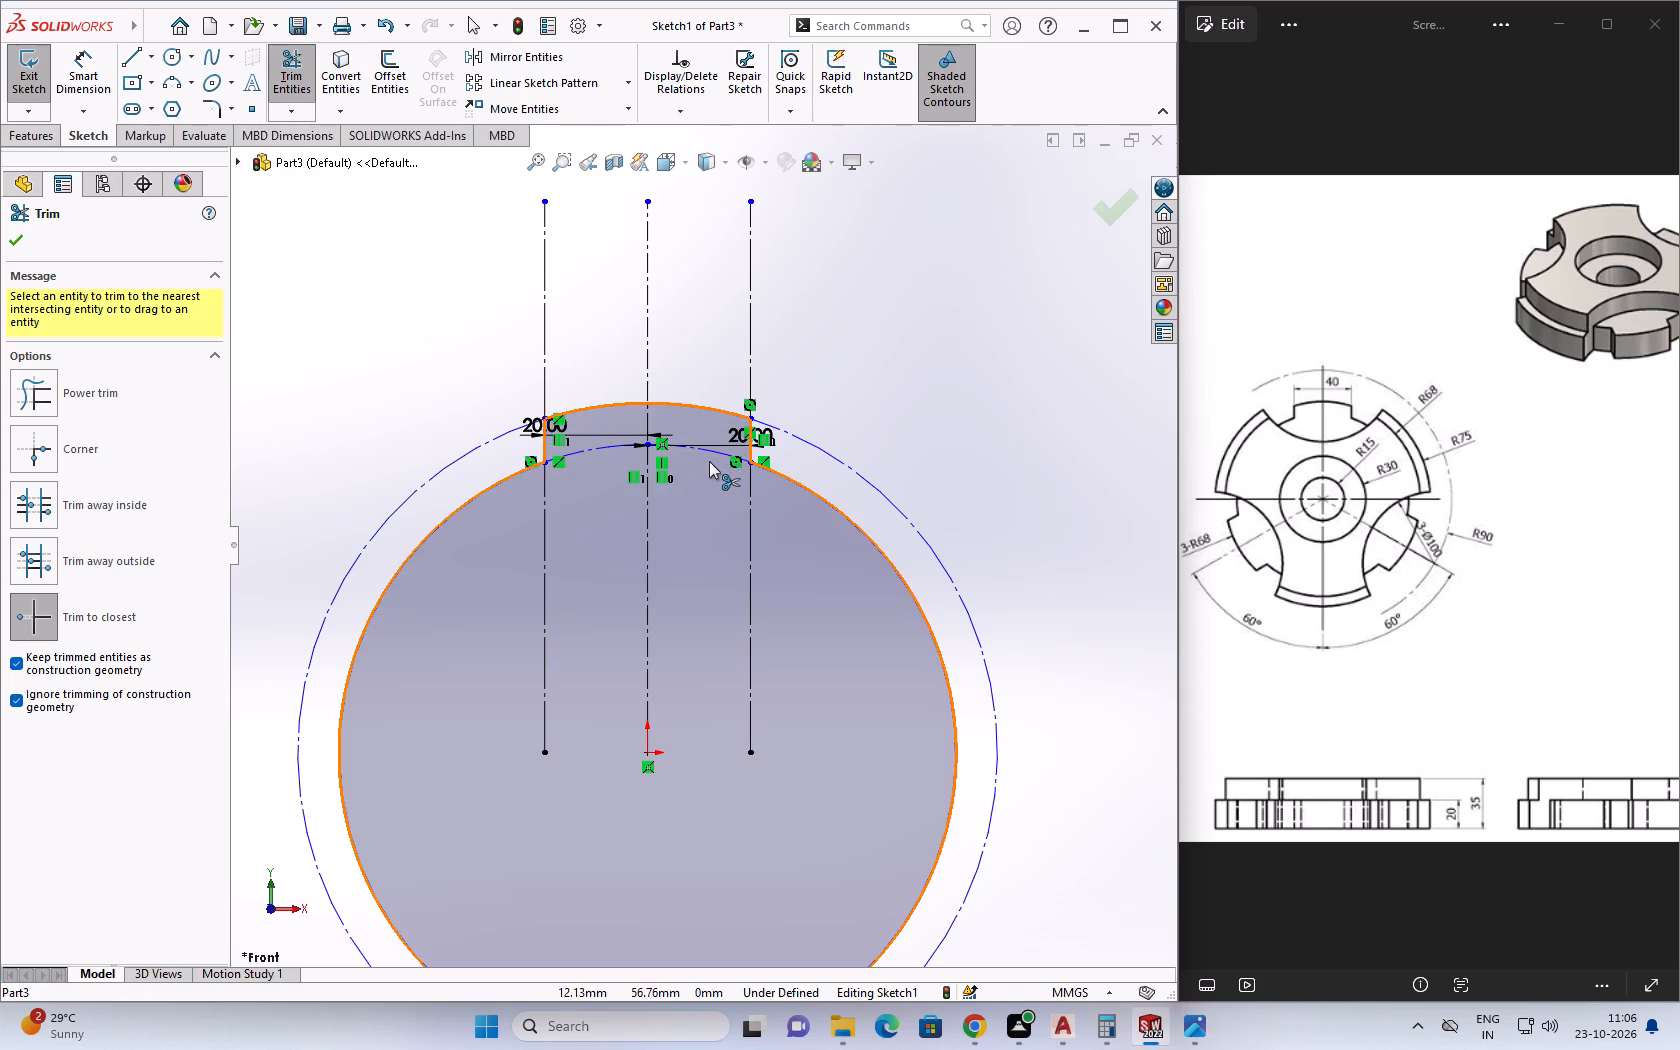
Delete the vertical centerline and the leftover construction segments of both offset lines, keeping the tab's two short sides.
key(Escape)
key(Escape)
drag(875, 294, 474, 263)
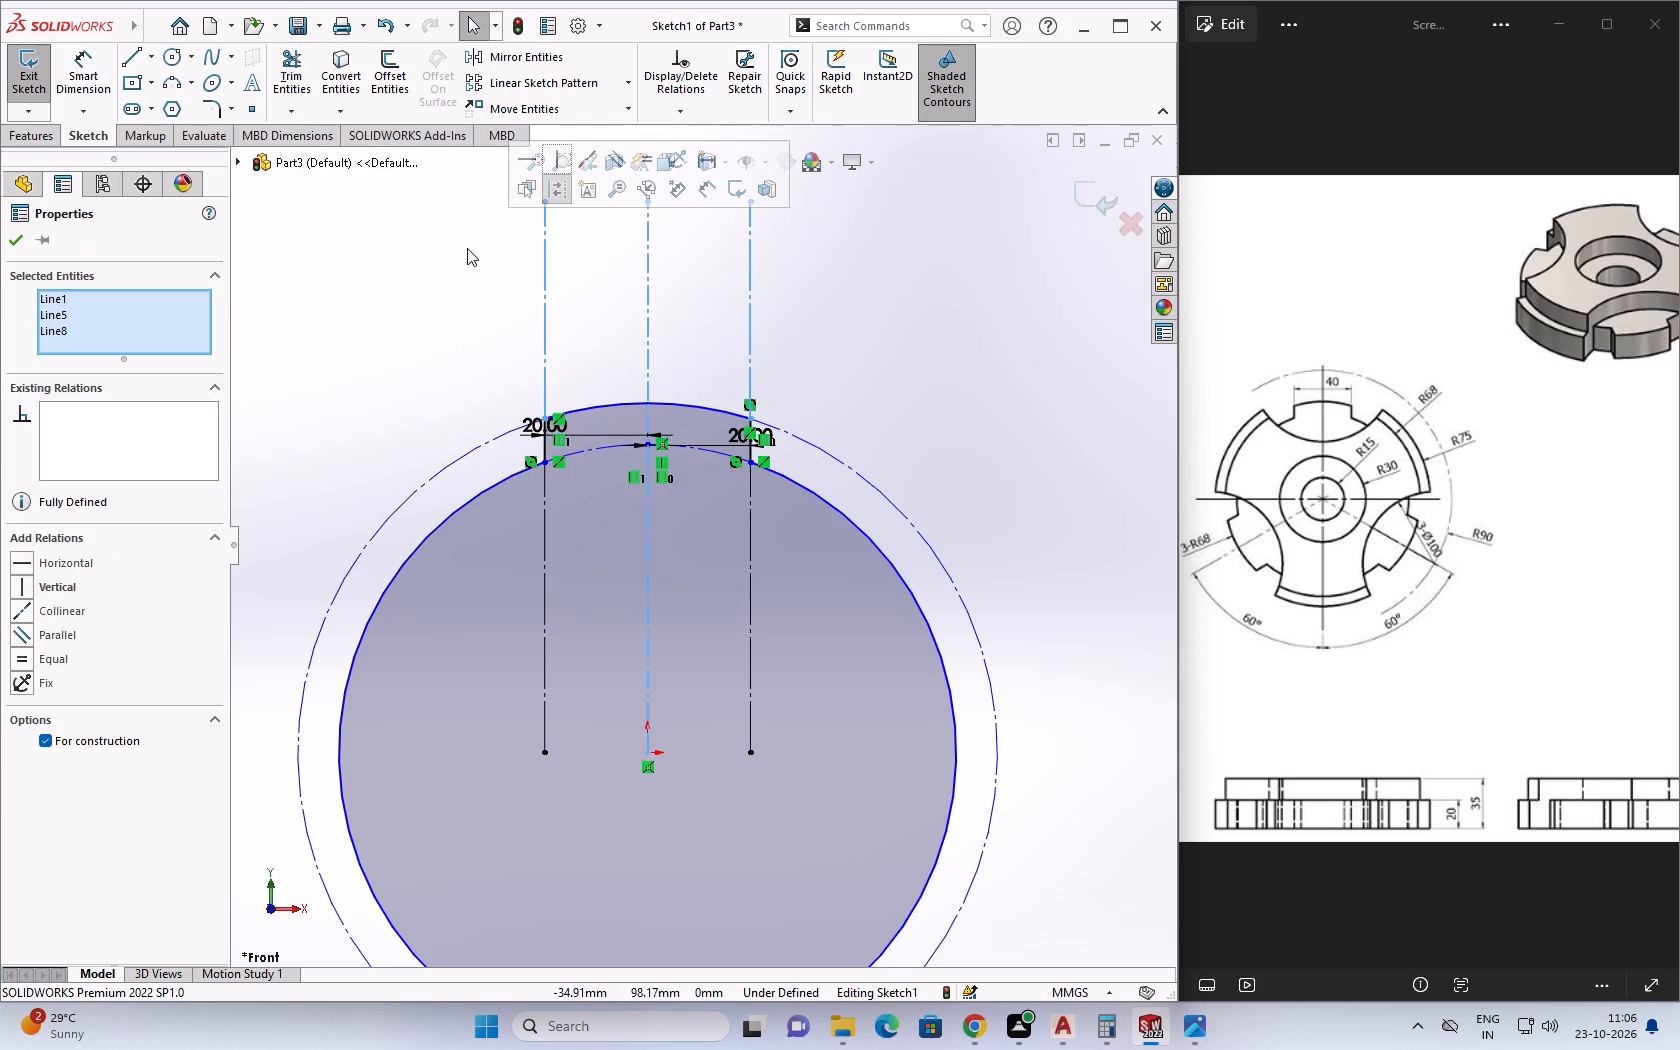
key(Delete)
key(Escape)
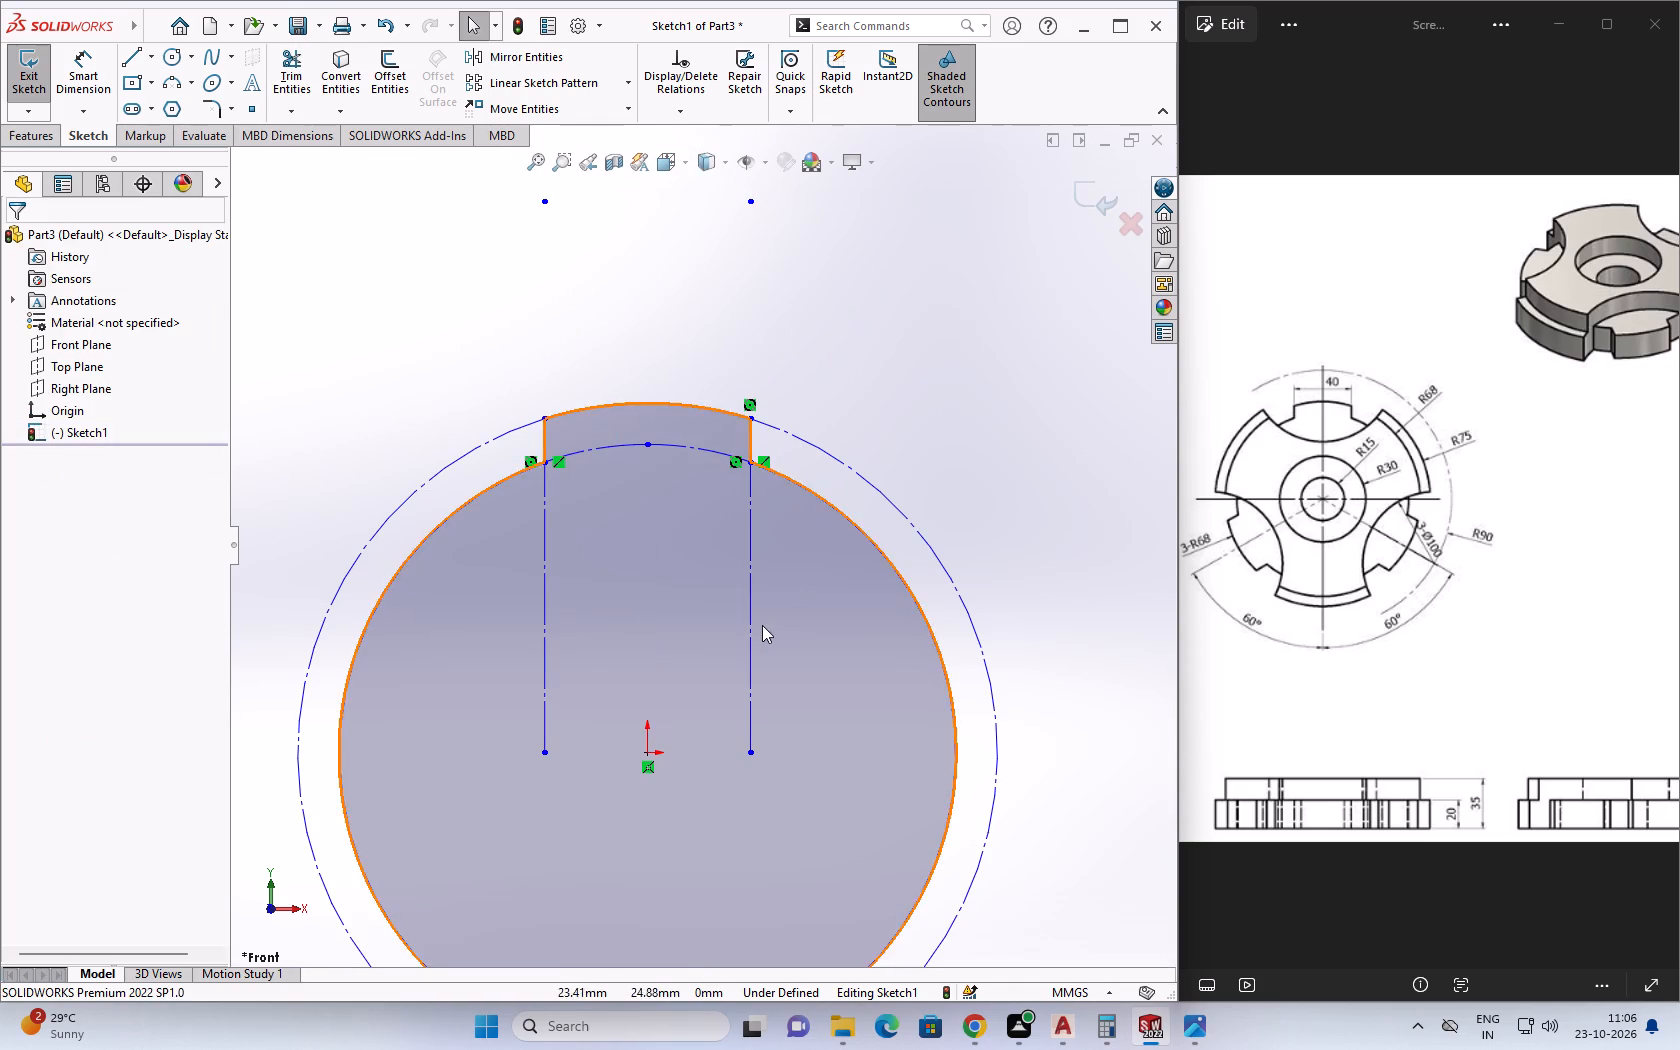
click(752, 607)
key(Delete)
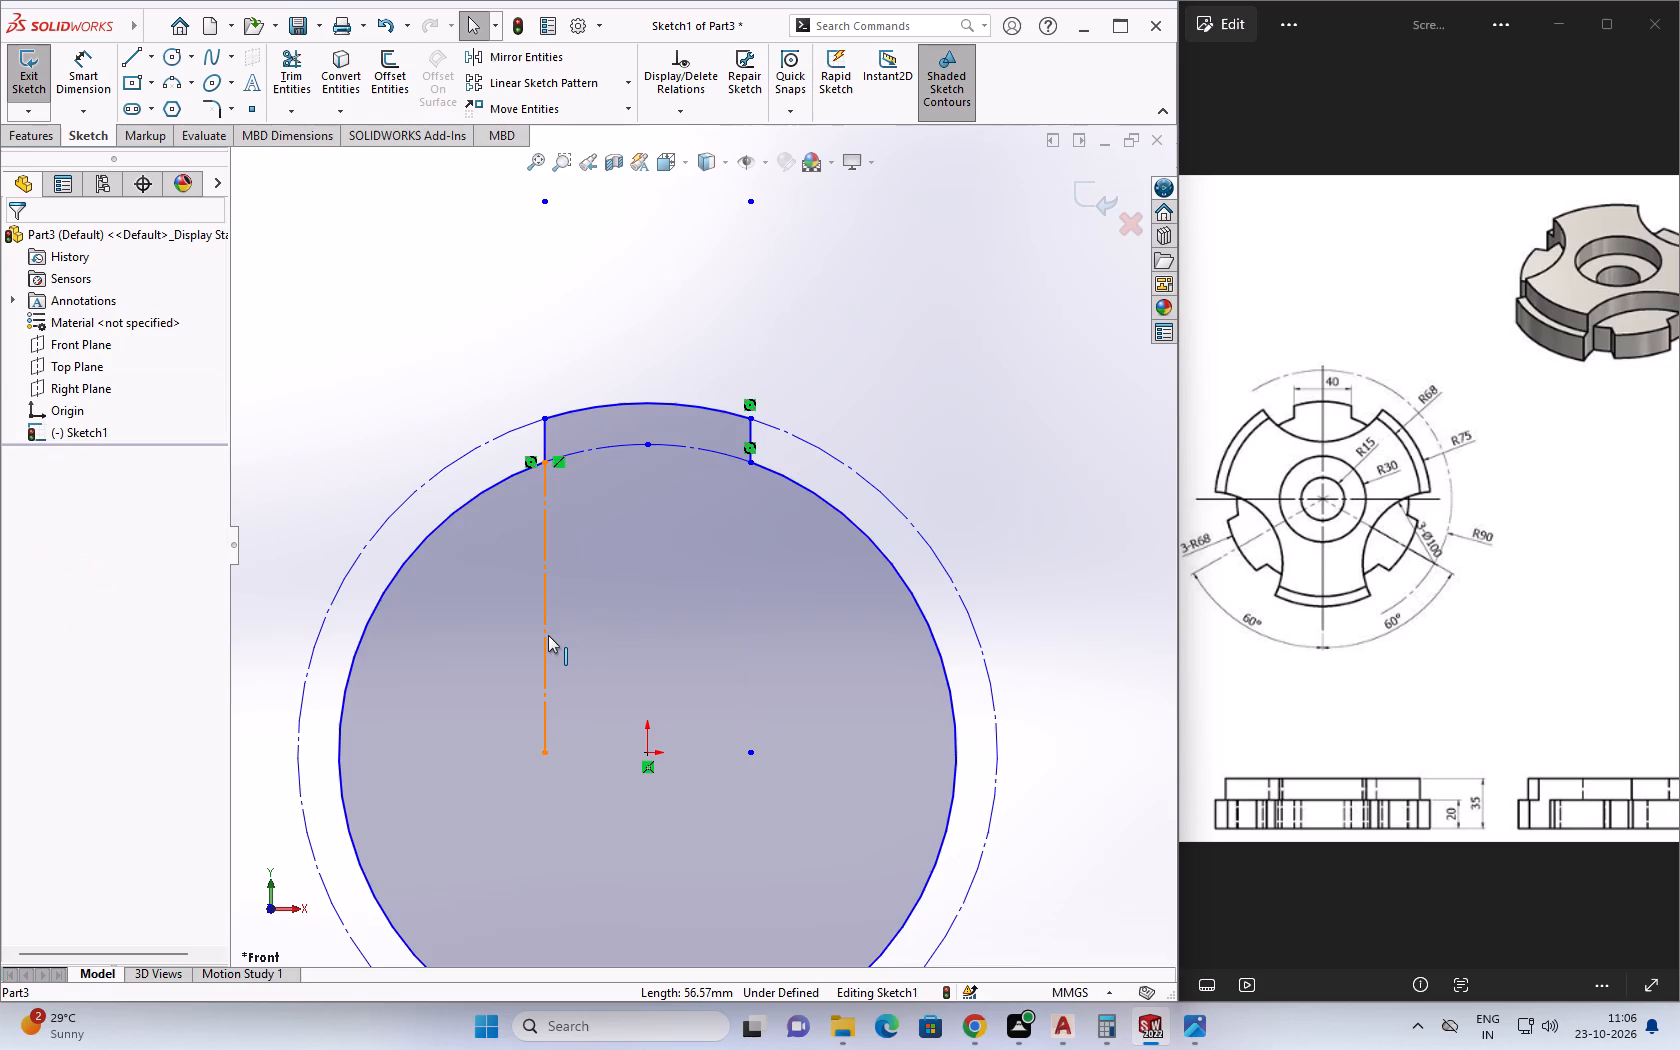
click(548, 628)
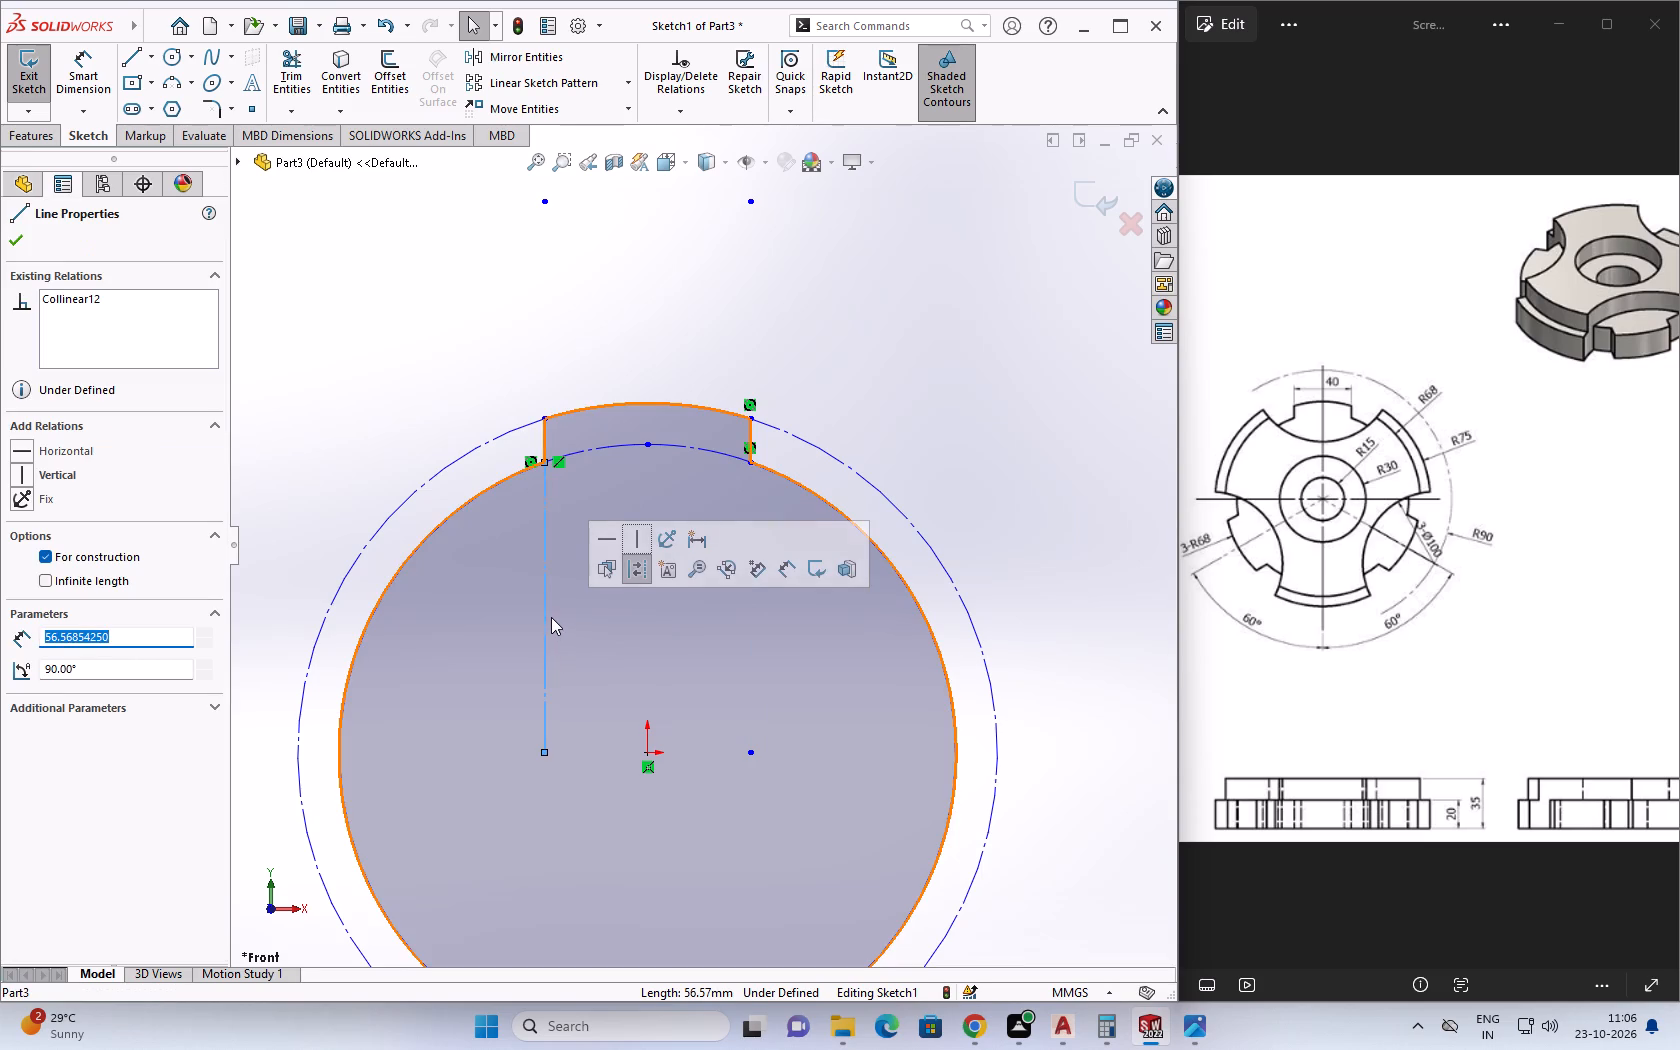
click(544, 602)
key(Delete)
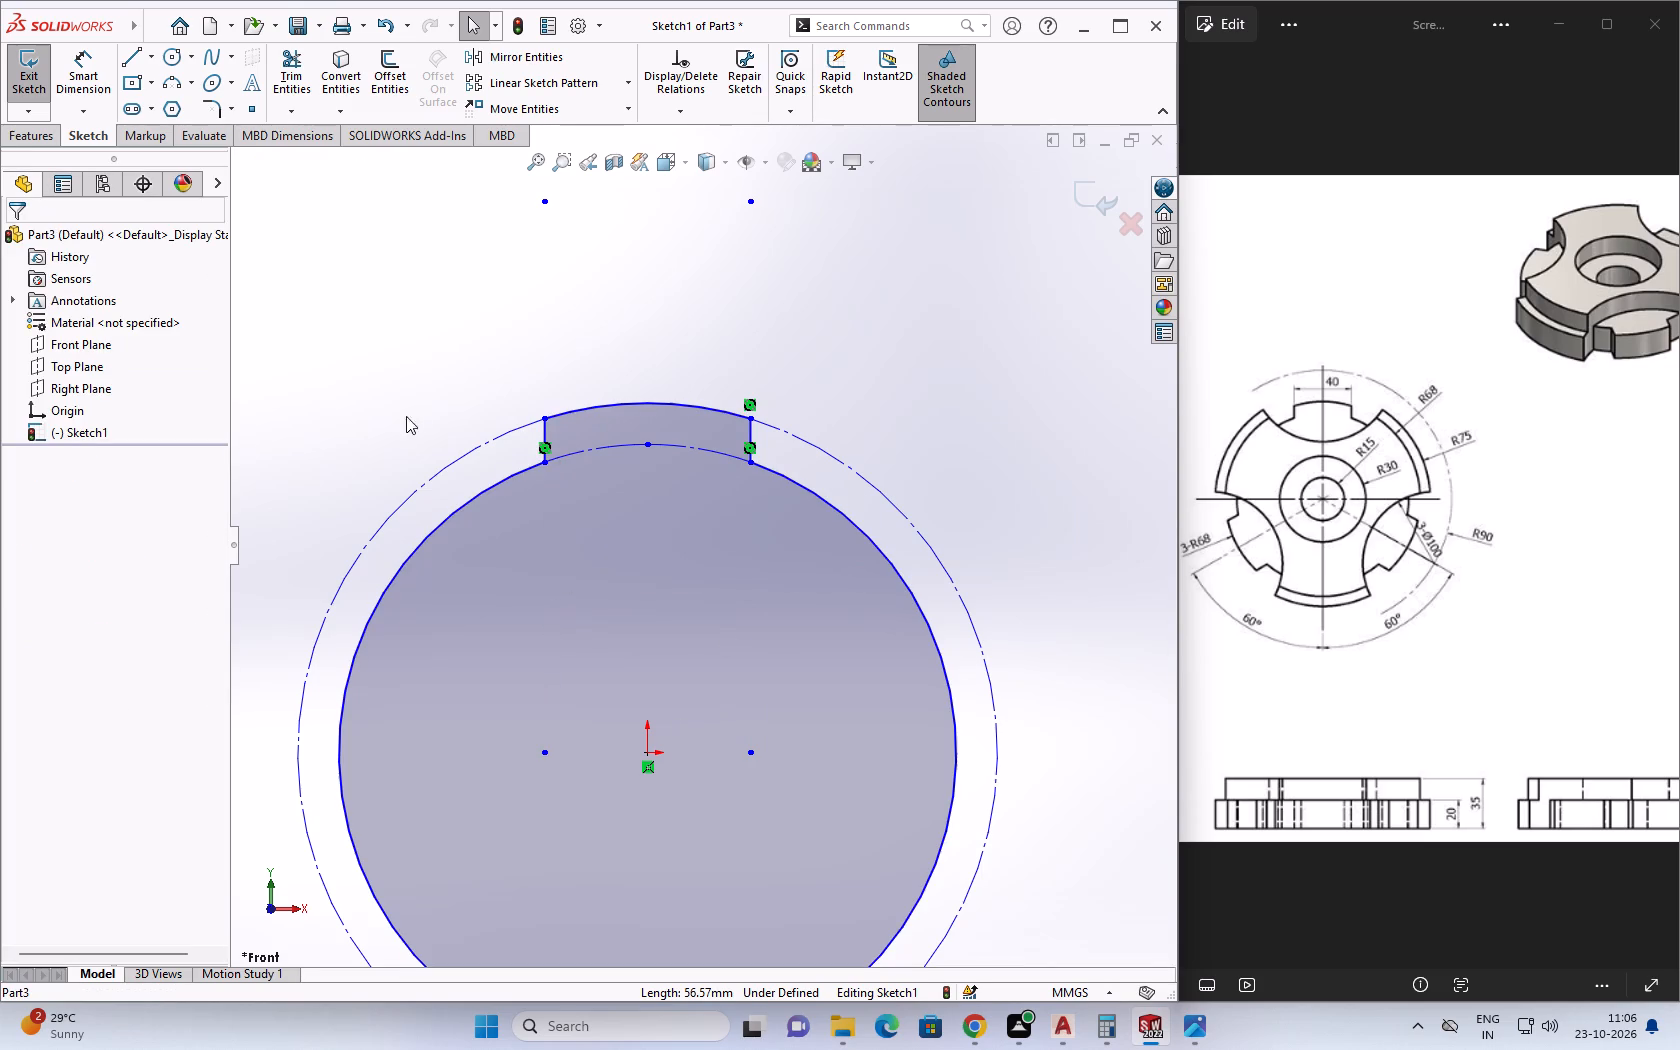
key(Escape)
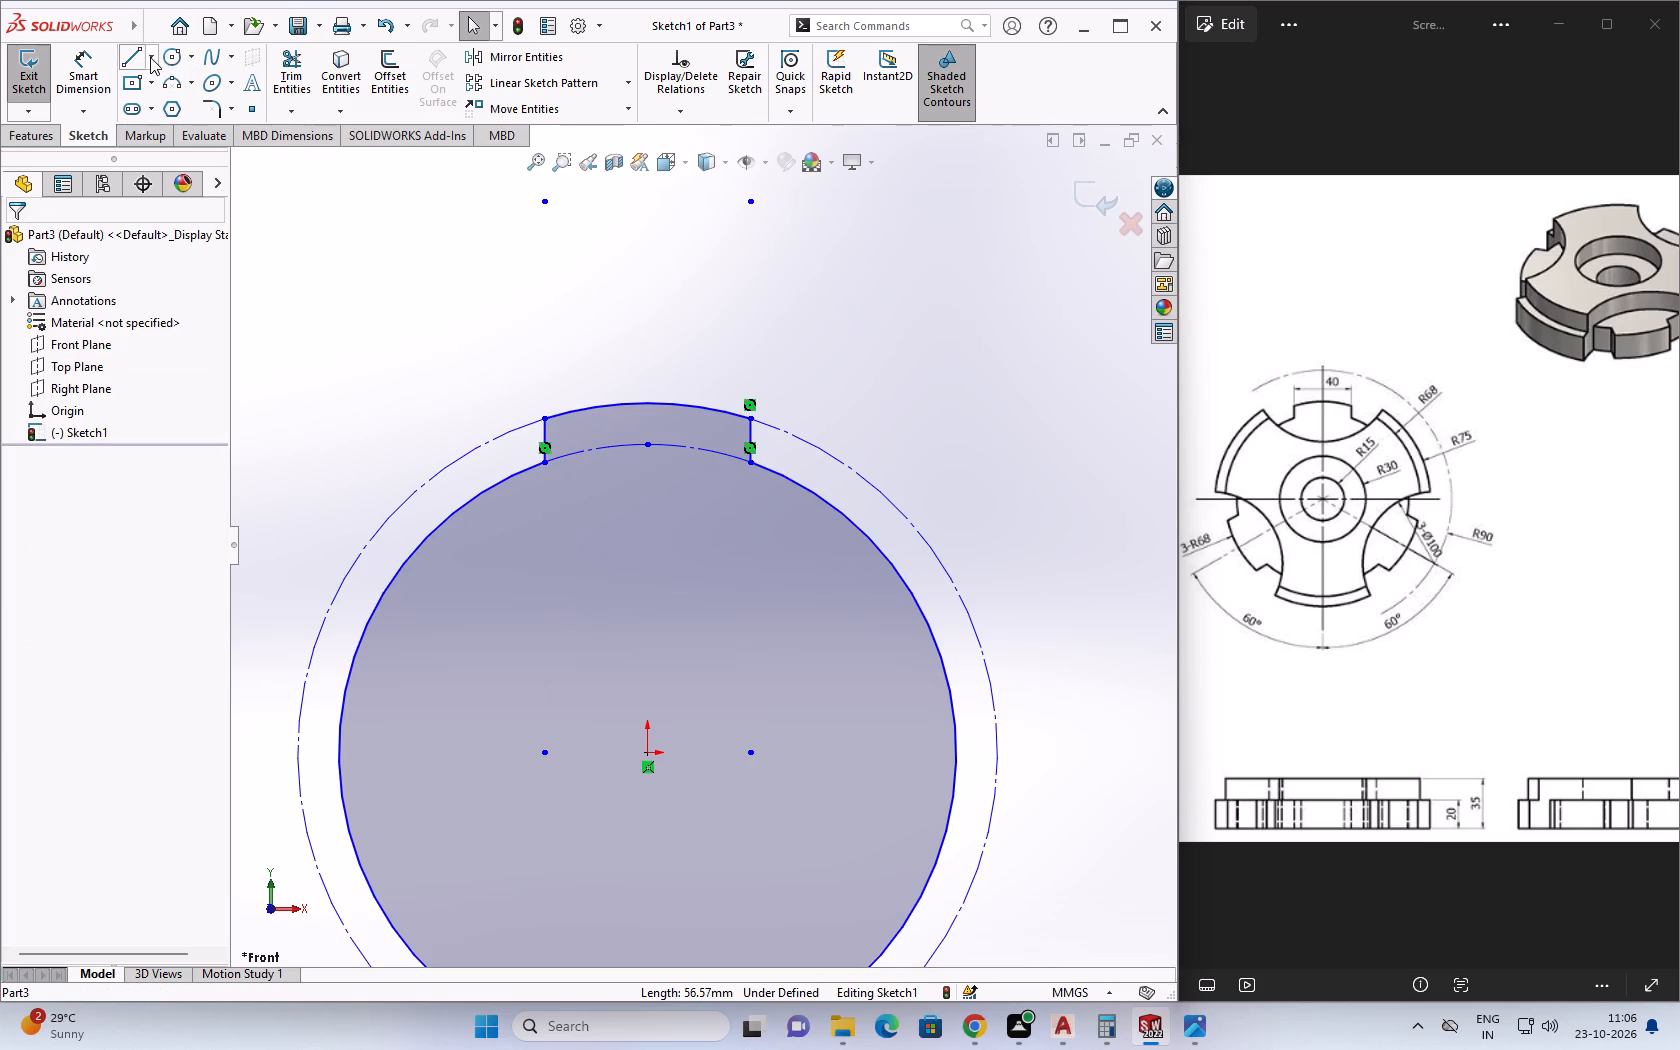
Draw a horizontal centerline from the origin outward past the 68 mm radius construction circle.
click(150, 57)
click(162, 105)
click(648, 753)
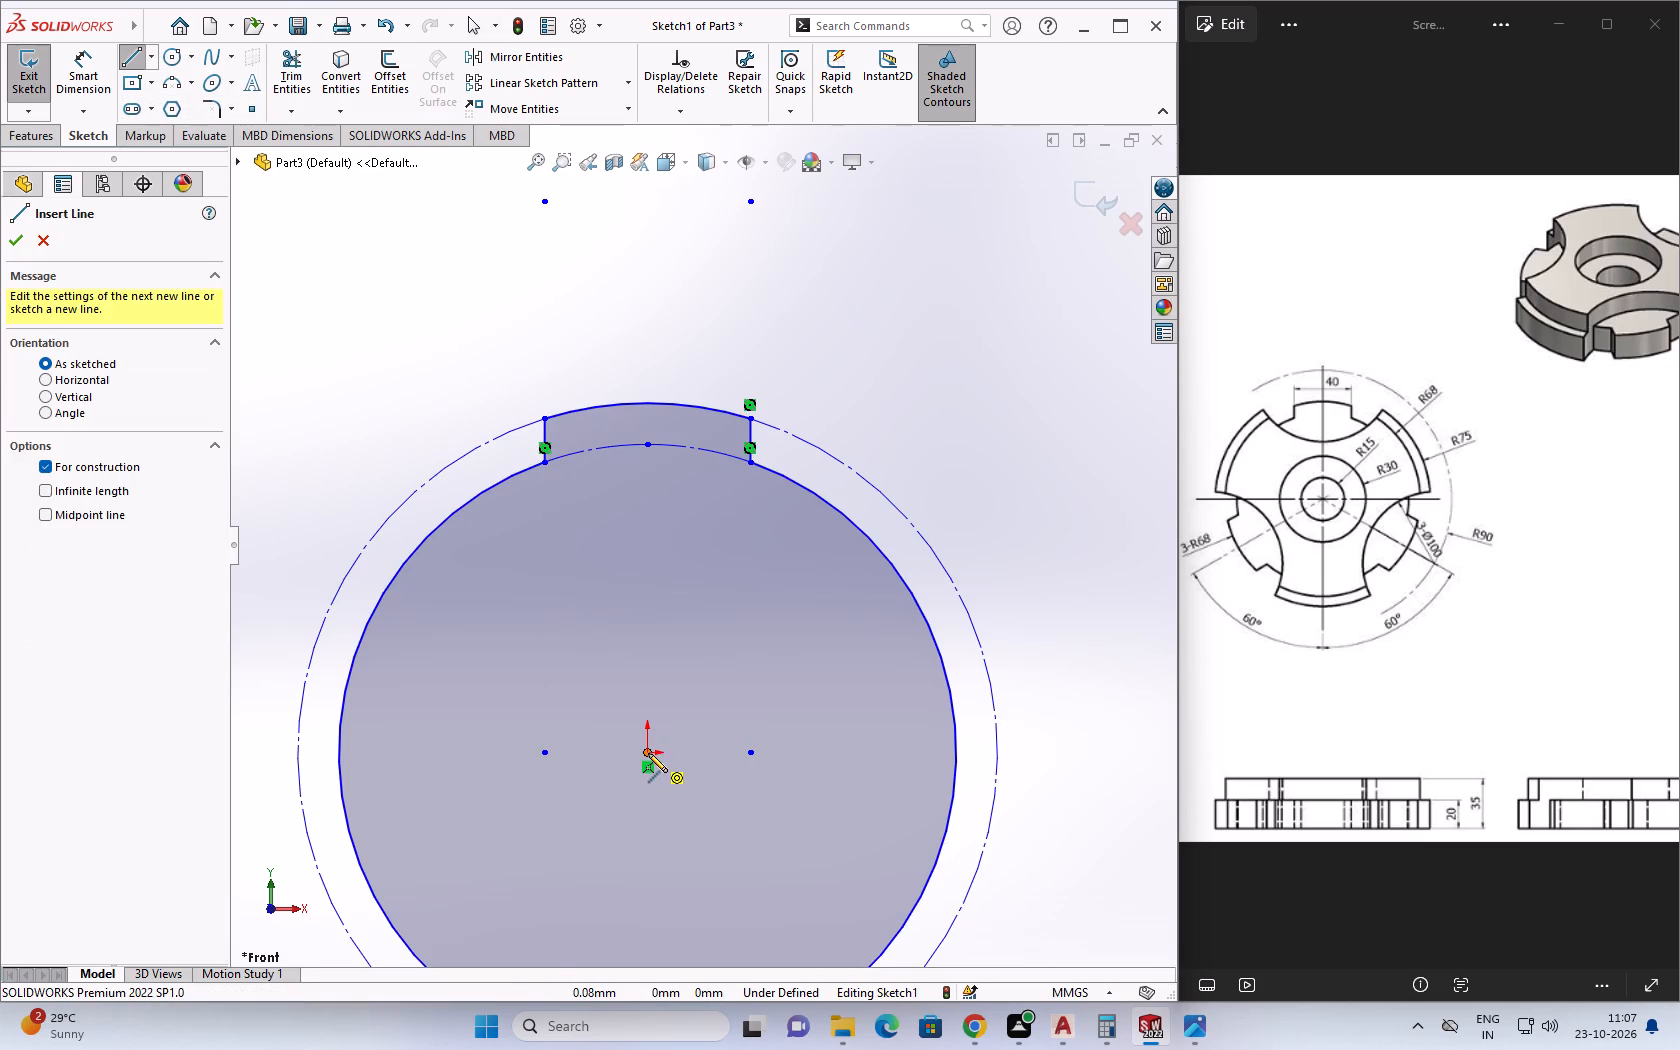
click(1073, 757)
key(Escape)
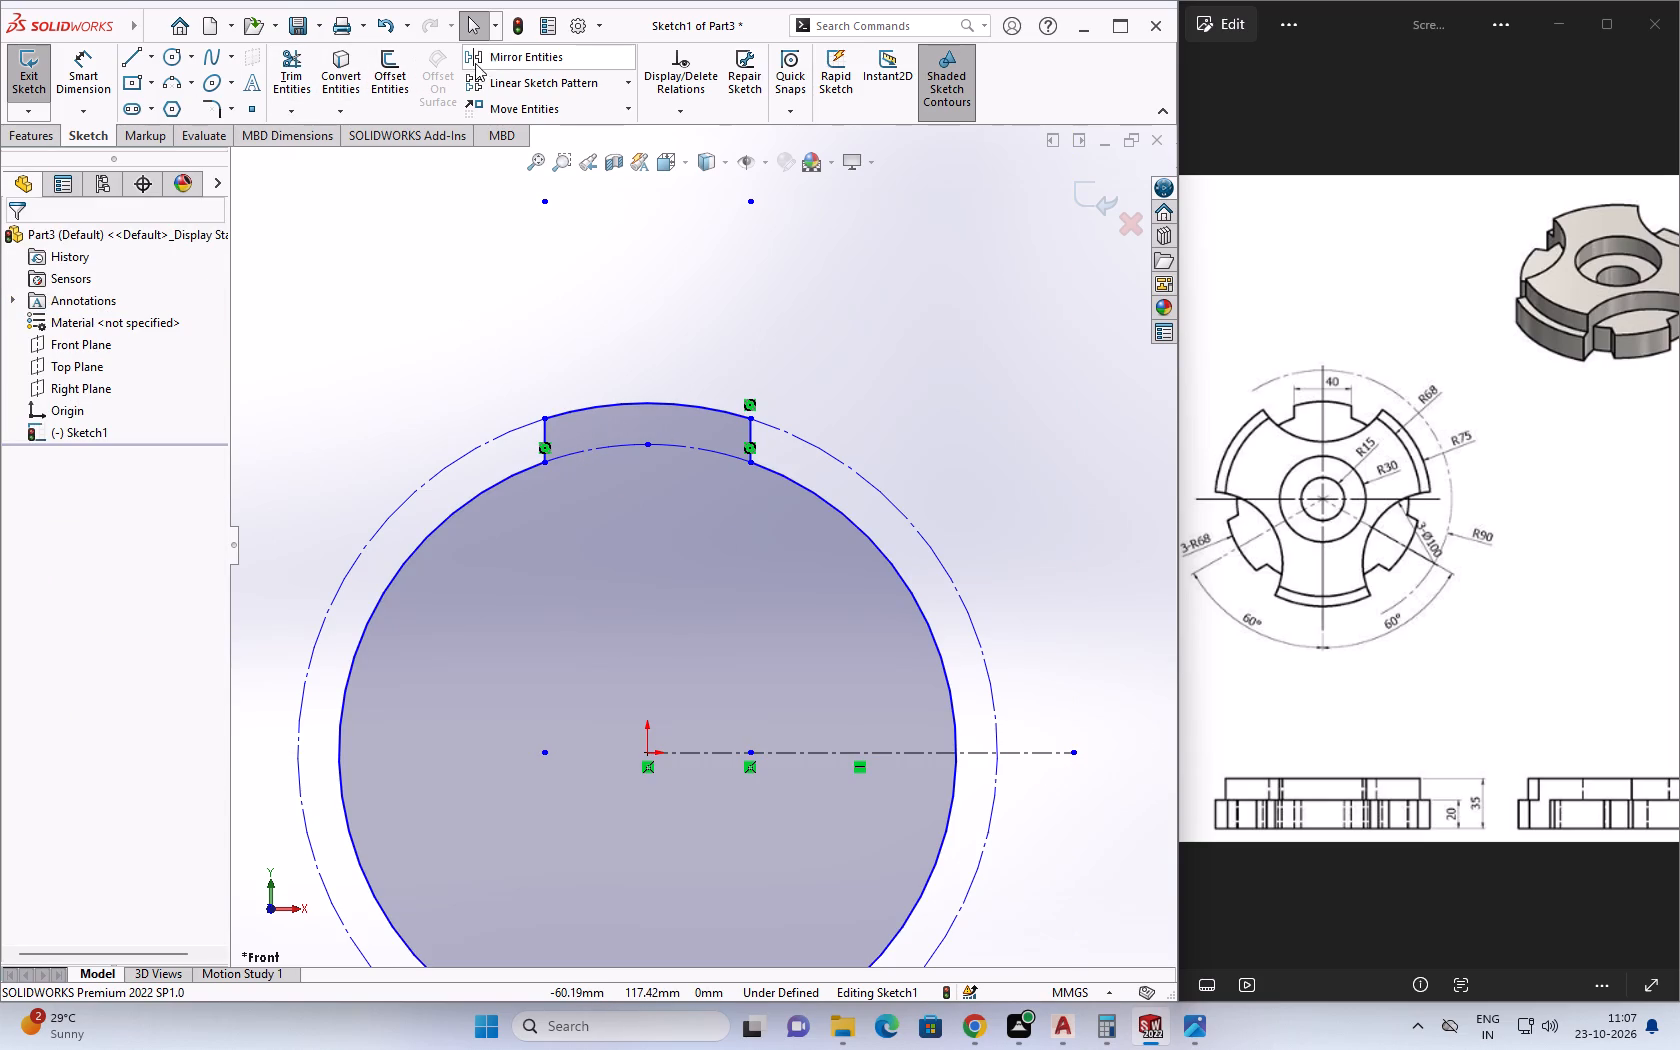
Create a circular sketch pattern of the tab's outer arc and two side lines, 3 equally spaced instances over 360° about the origin.
click(629, 85)
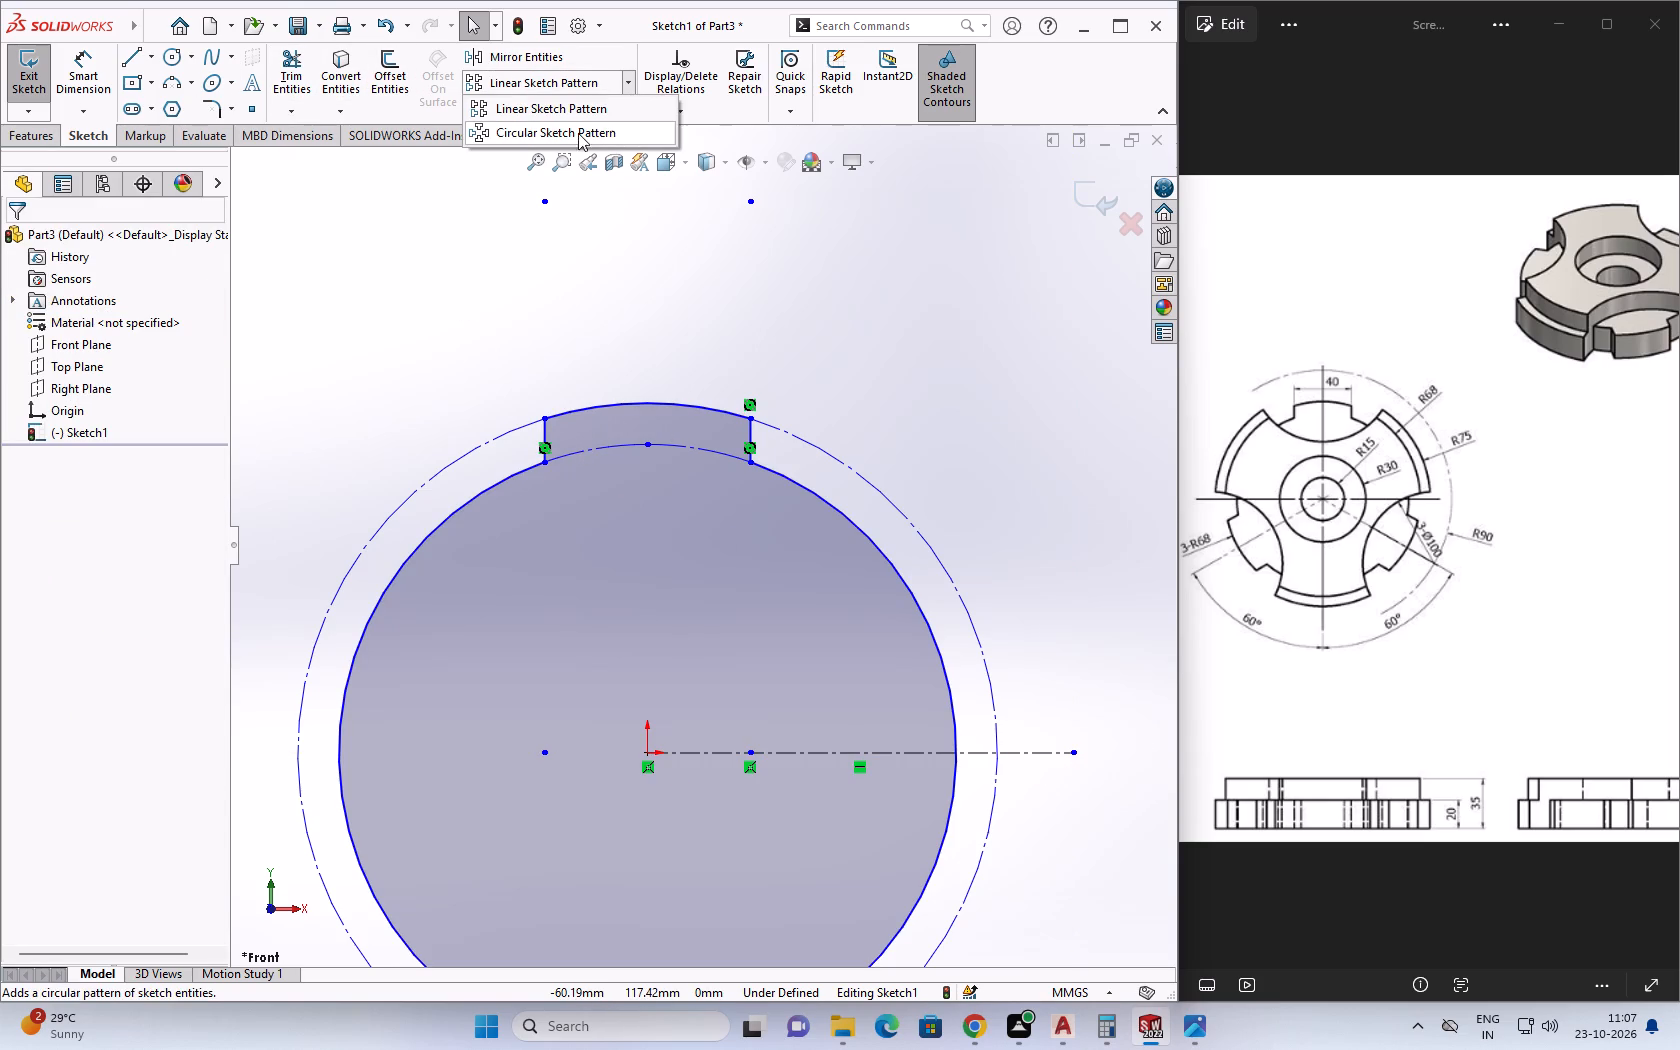
click(520, 130)
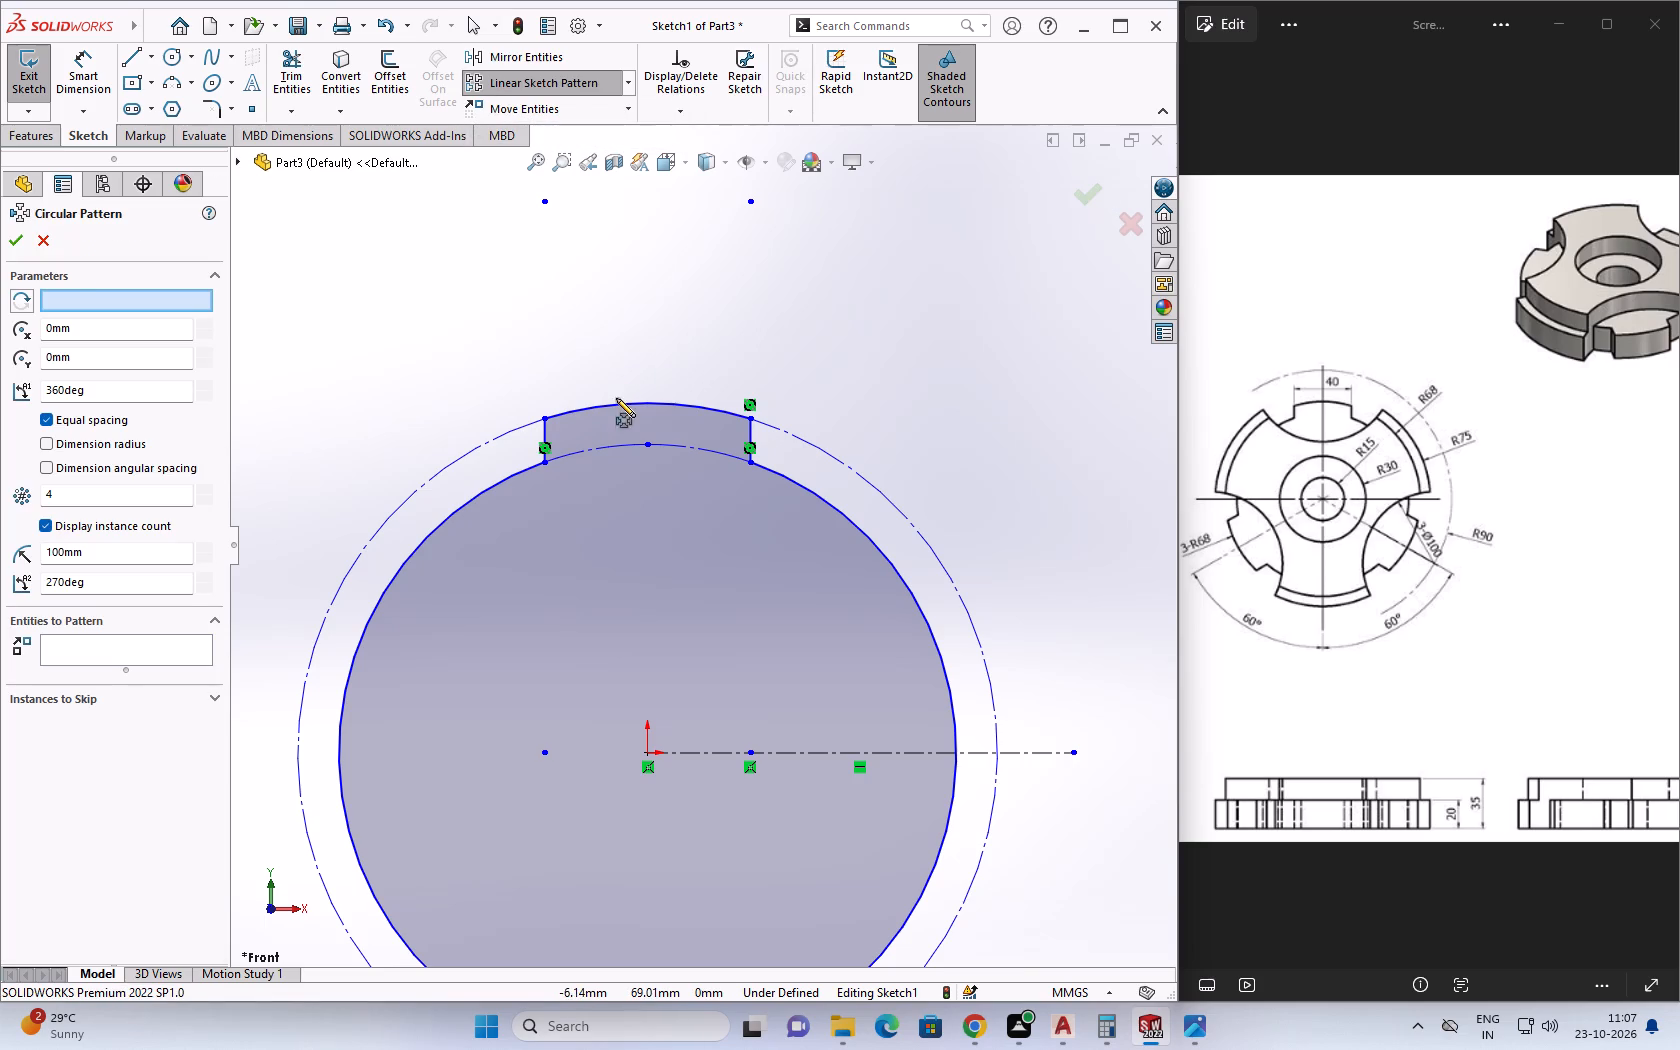
click(619, 405)
click(542, 439)
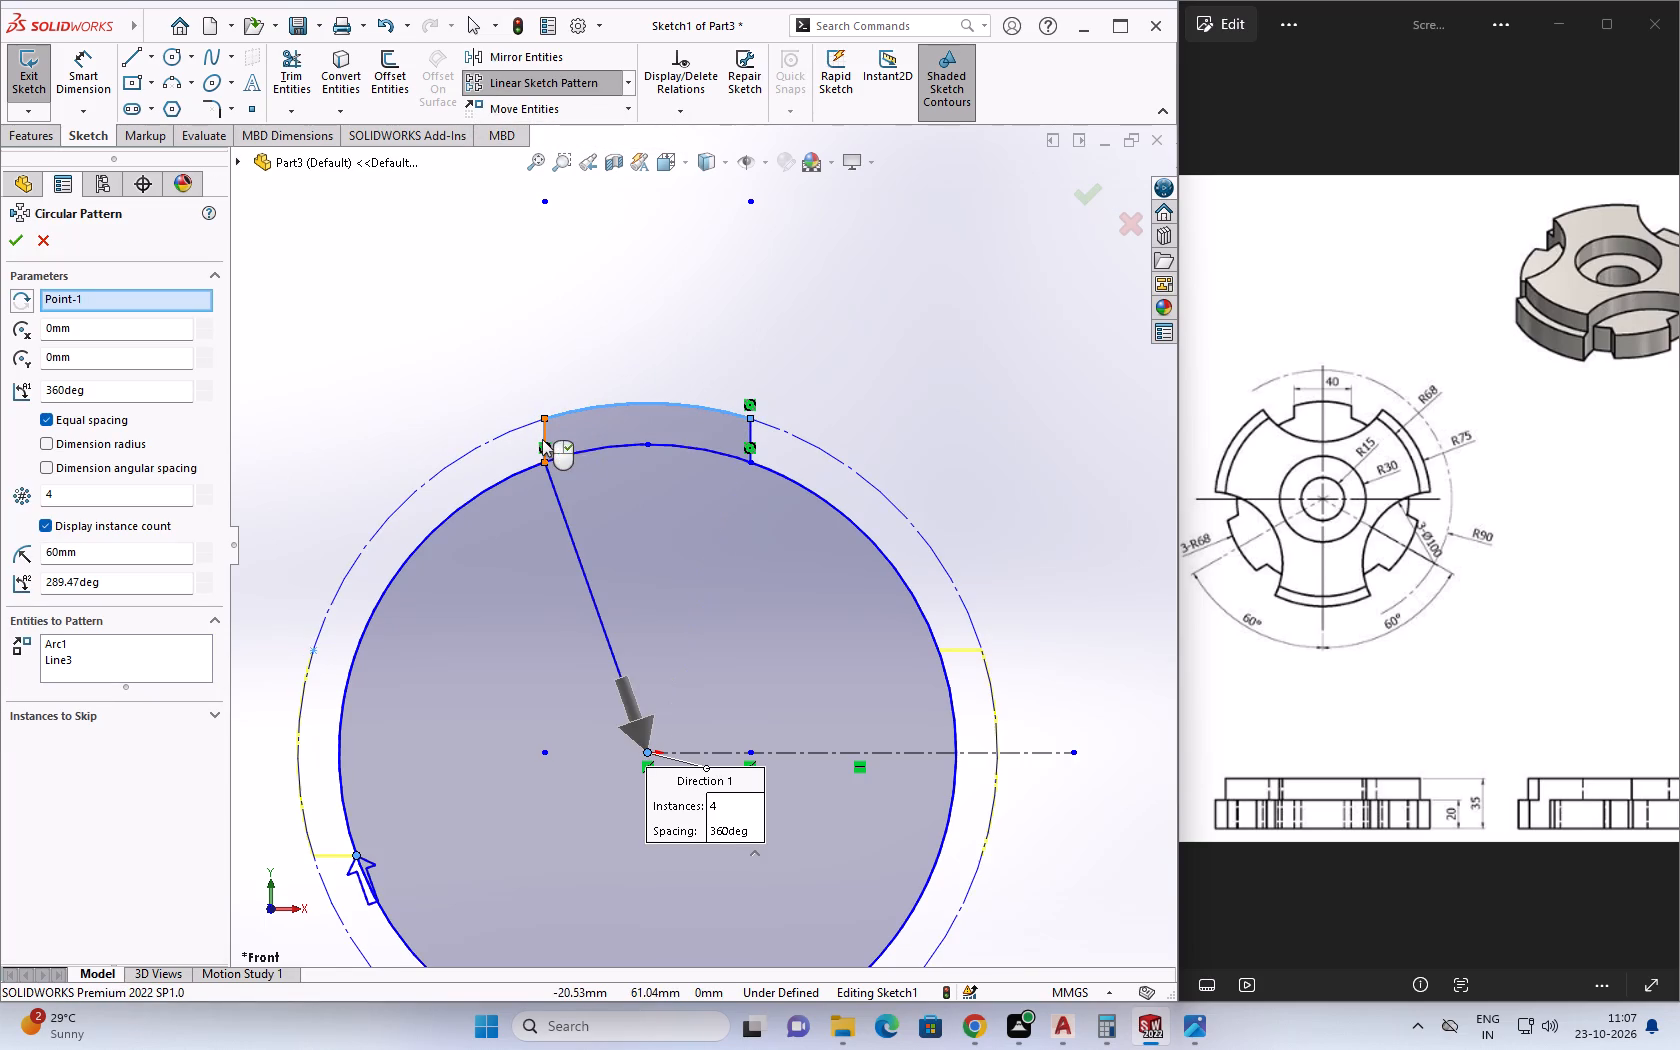
click(749, 432)
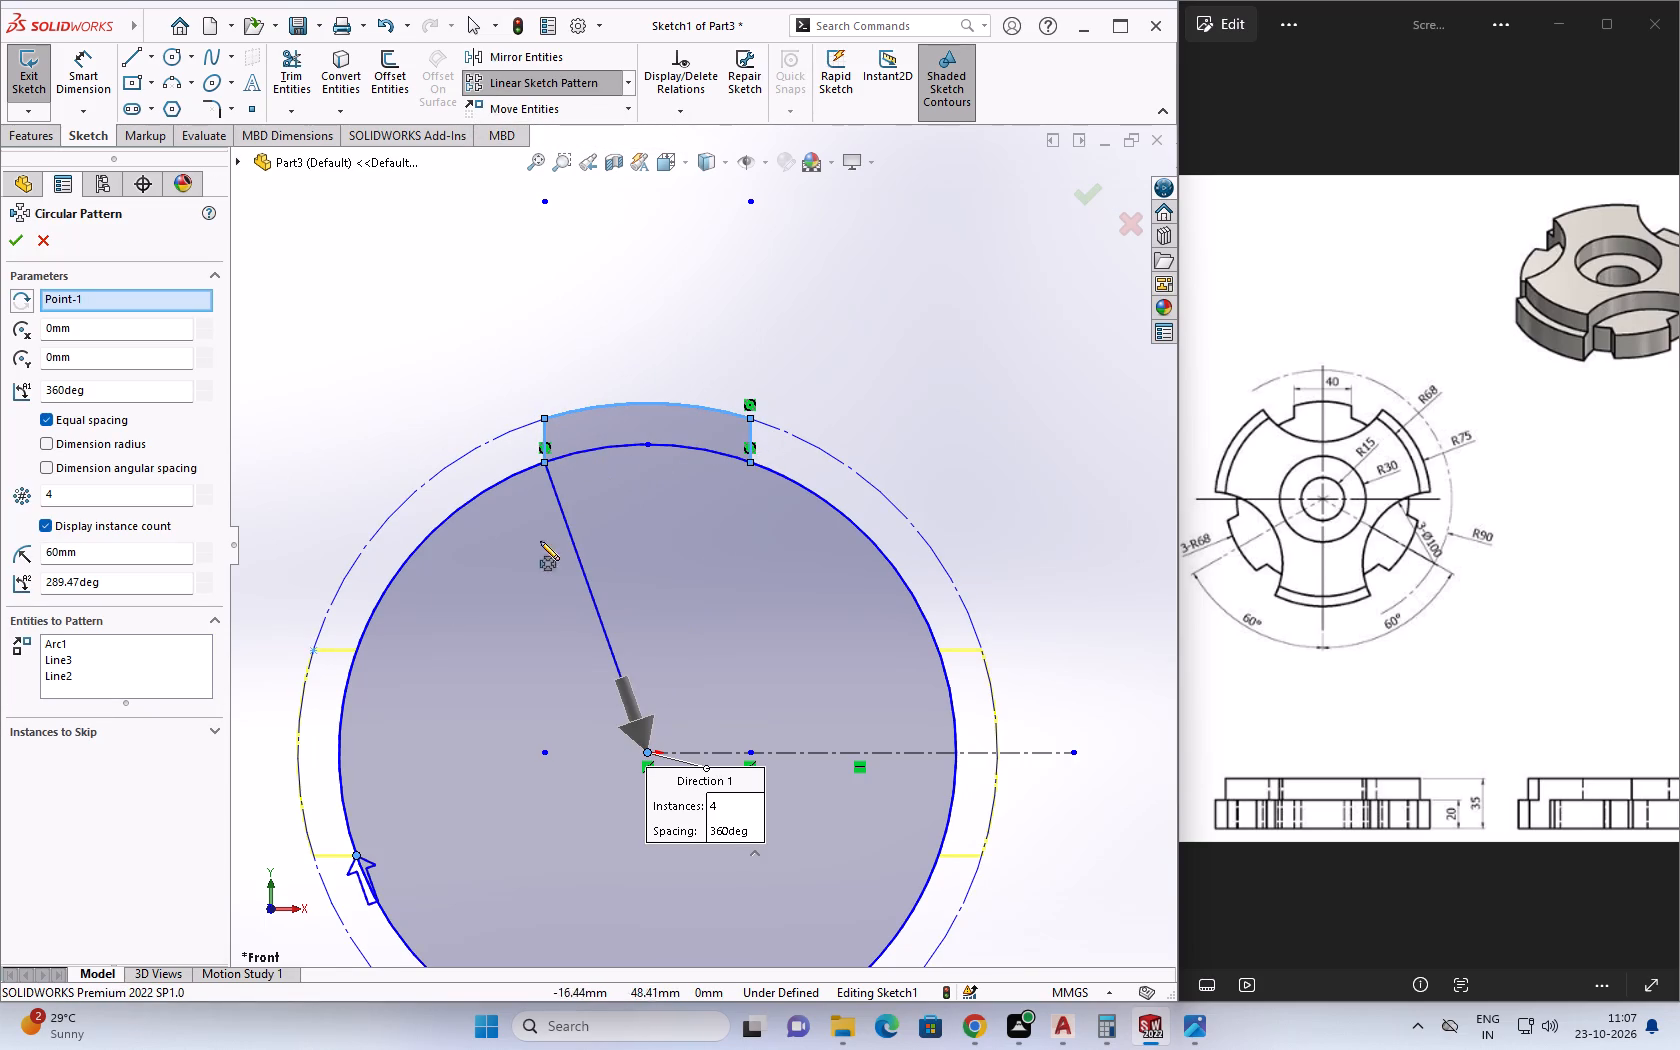
double_click(95, 485)
double_click(99, 491)
key(3)
key(Return)
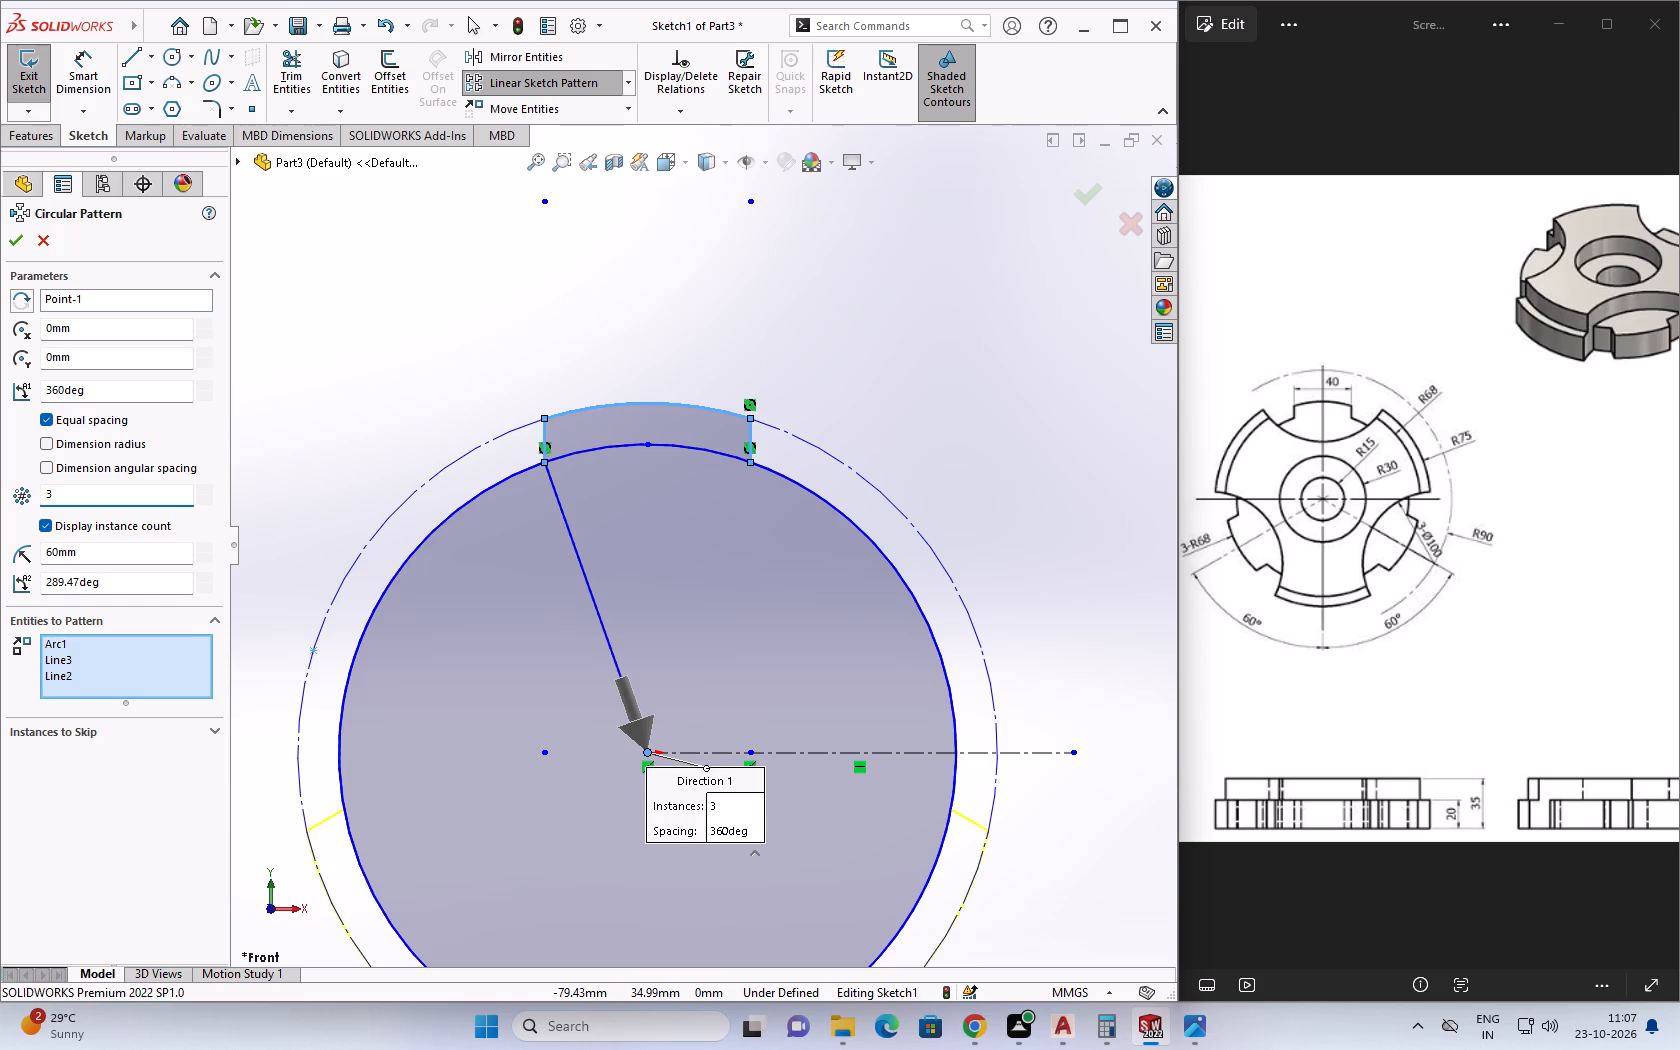
click(18, 240)
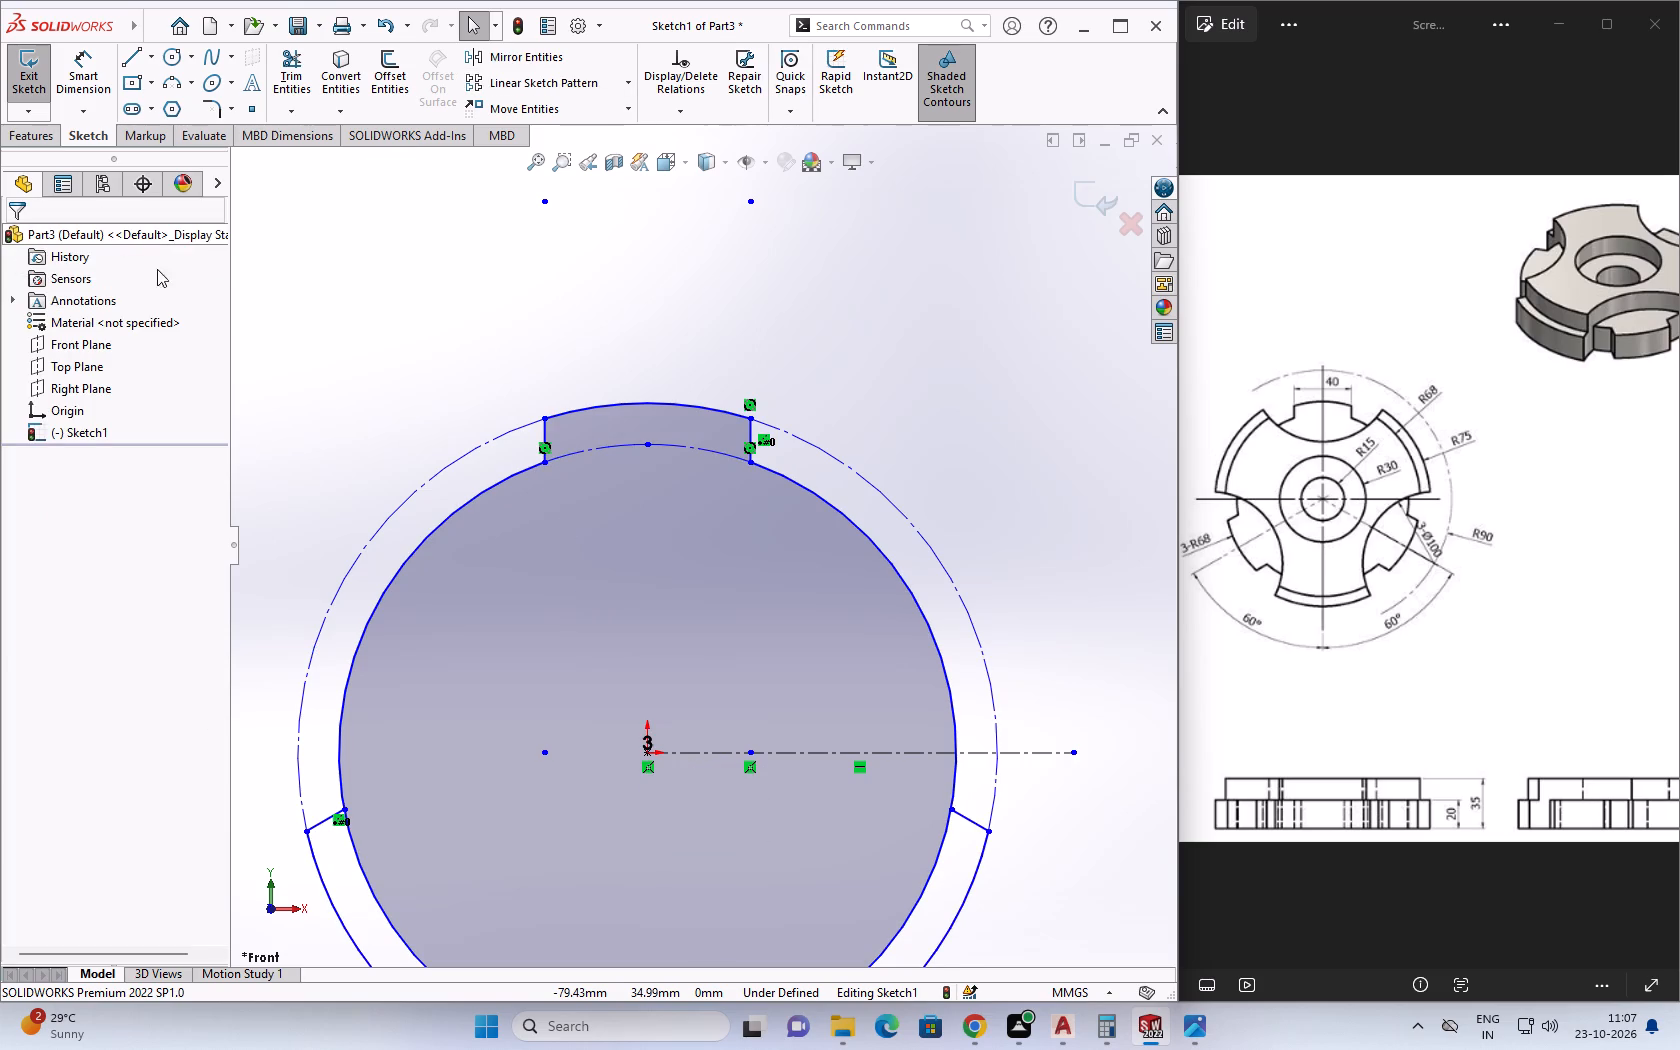
key(Escape)
key(Escape)
key(Escape)
Trim the inner circle's arcs across the two patterned lower tabs to merge them into the disc outline.
click(287, 72)
scroll(700, 676, down, 2)
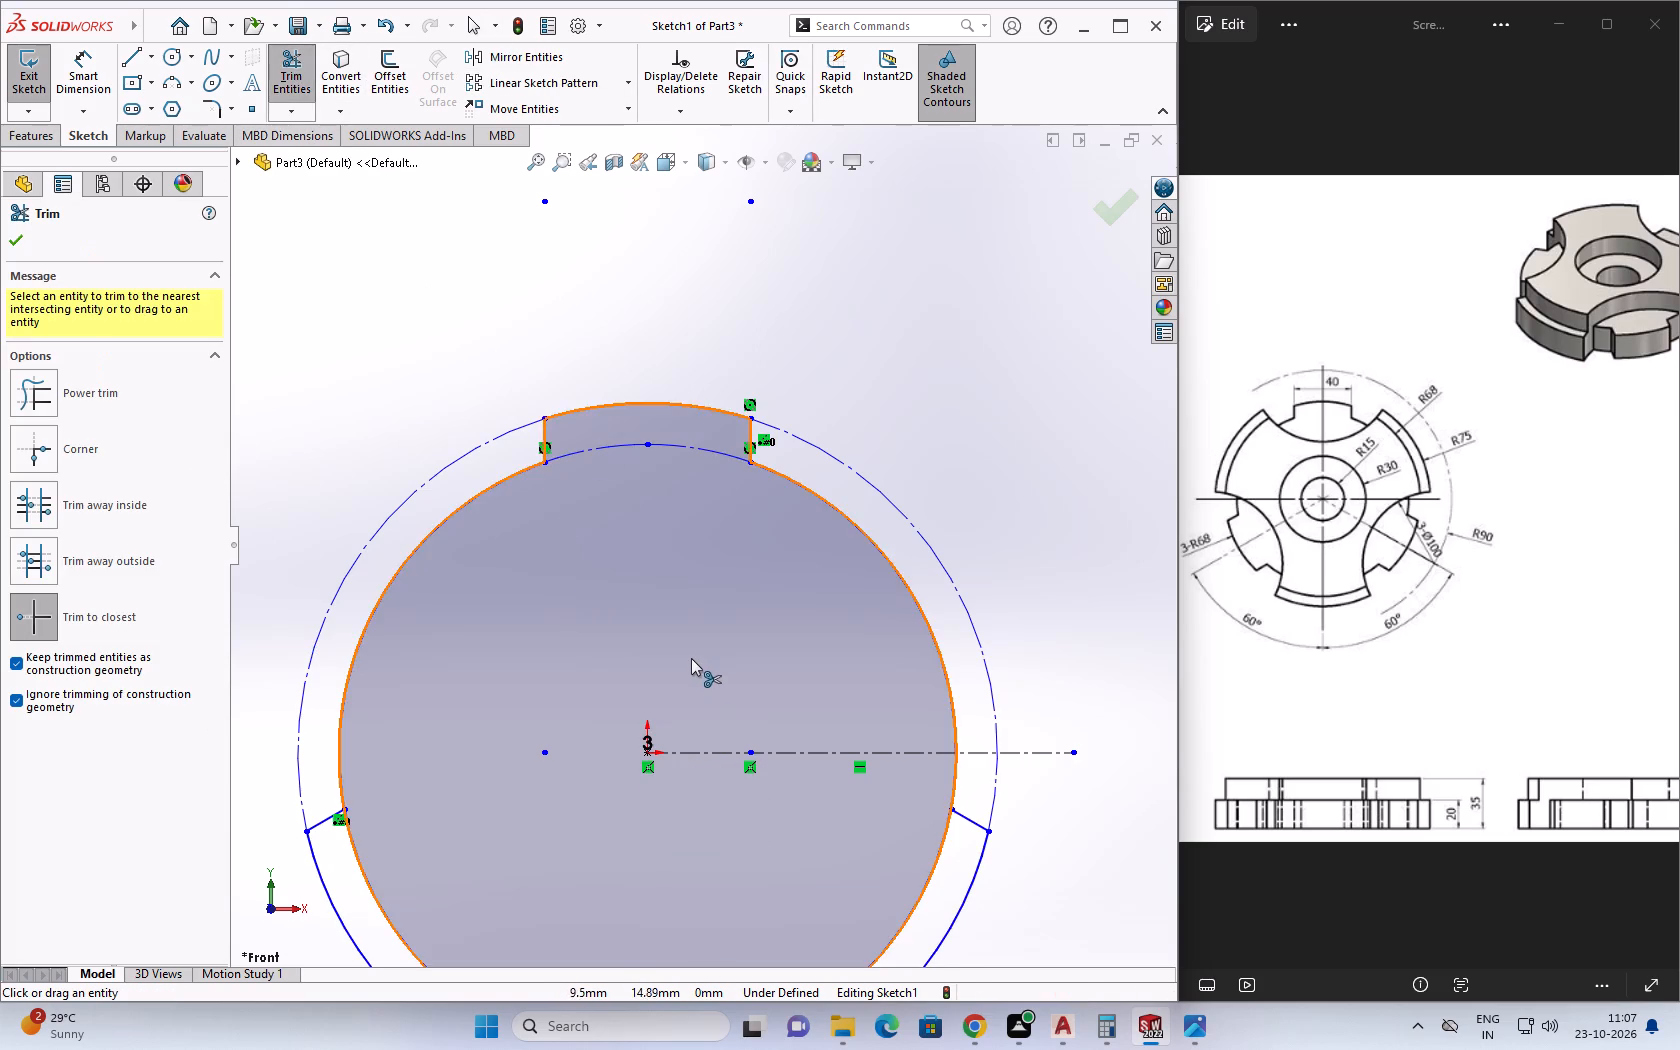
scroll(691, 658, down, 2)
scroll(668, 664, up, 5)
click(497, 756)
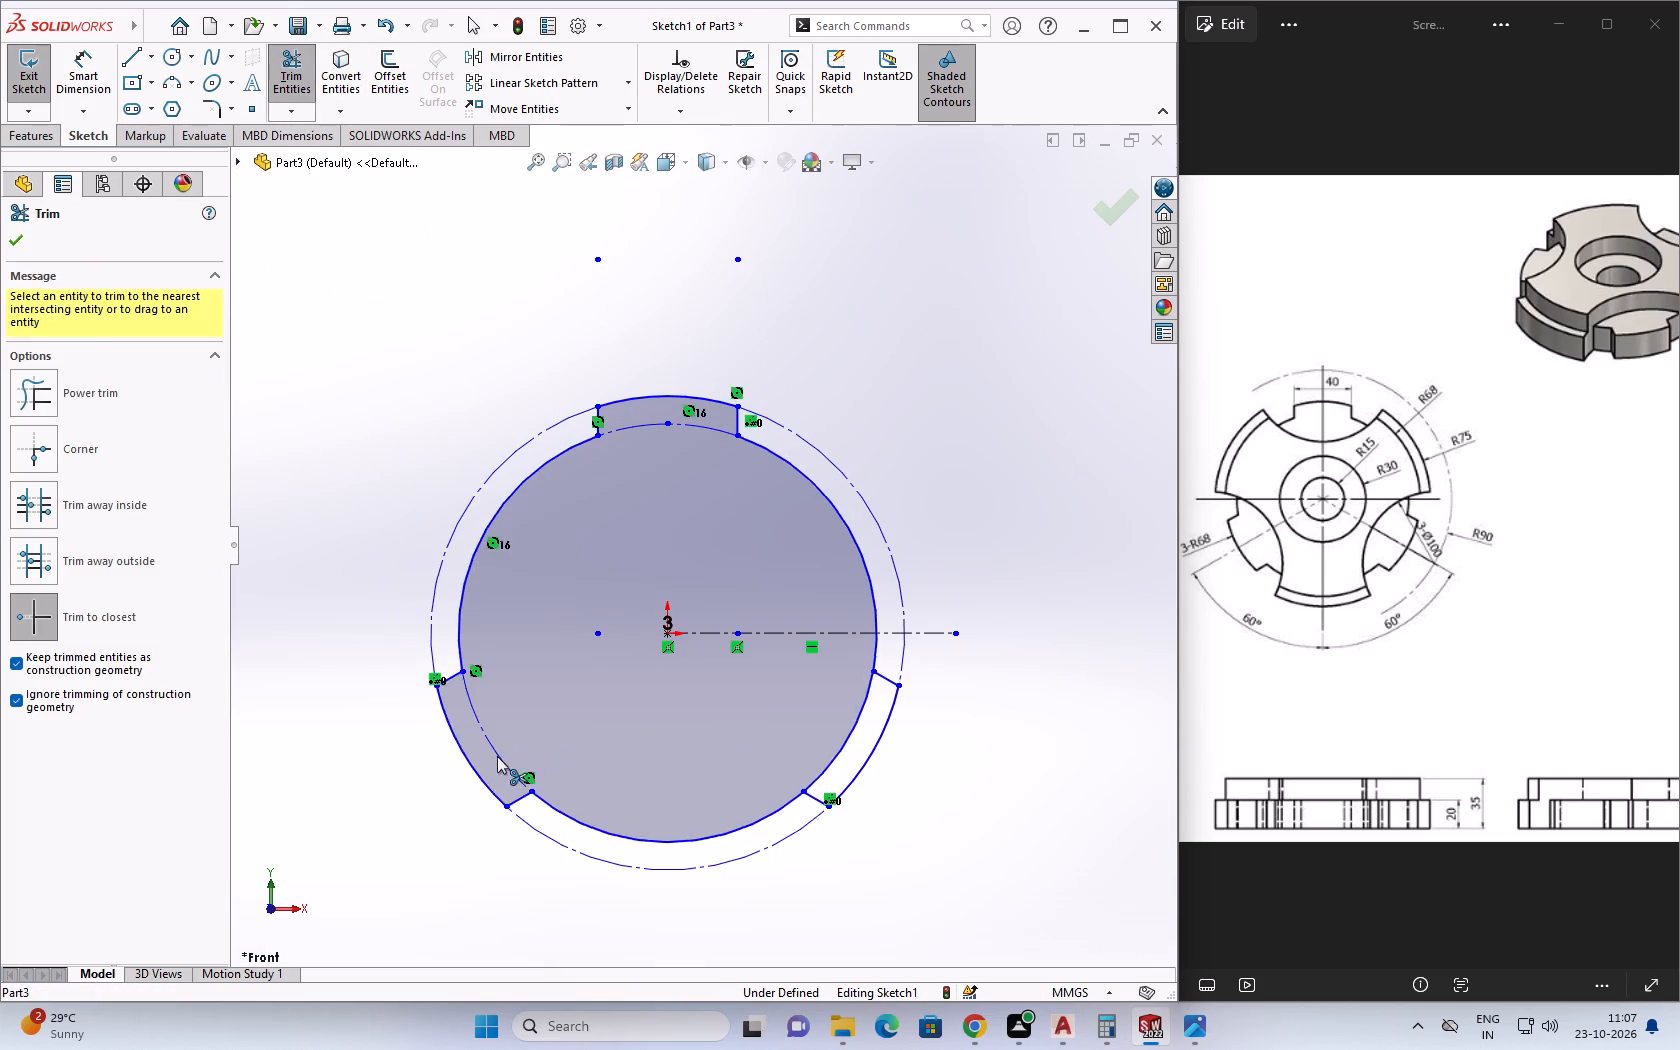
click(837, 760)
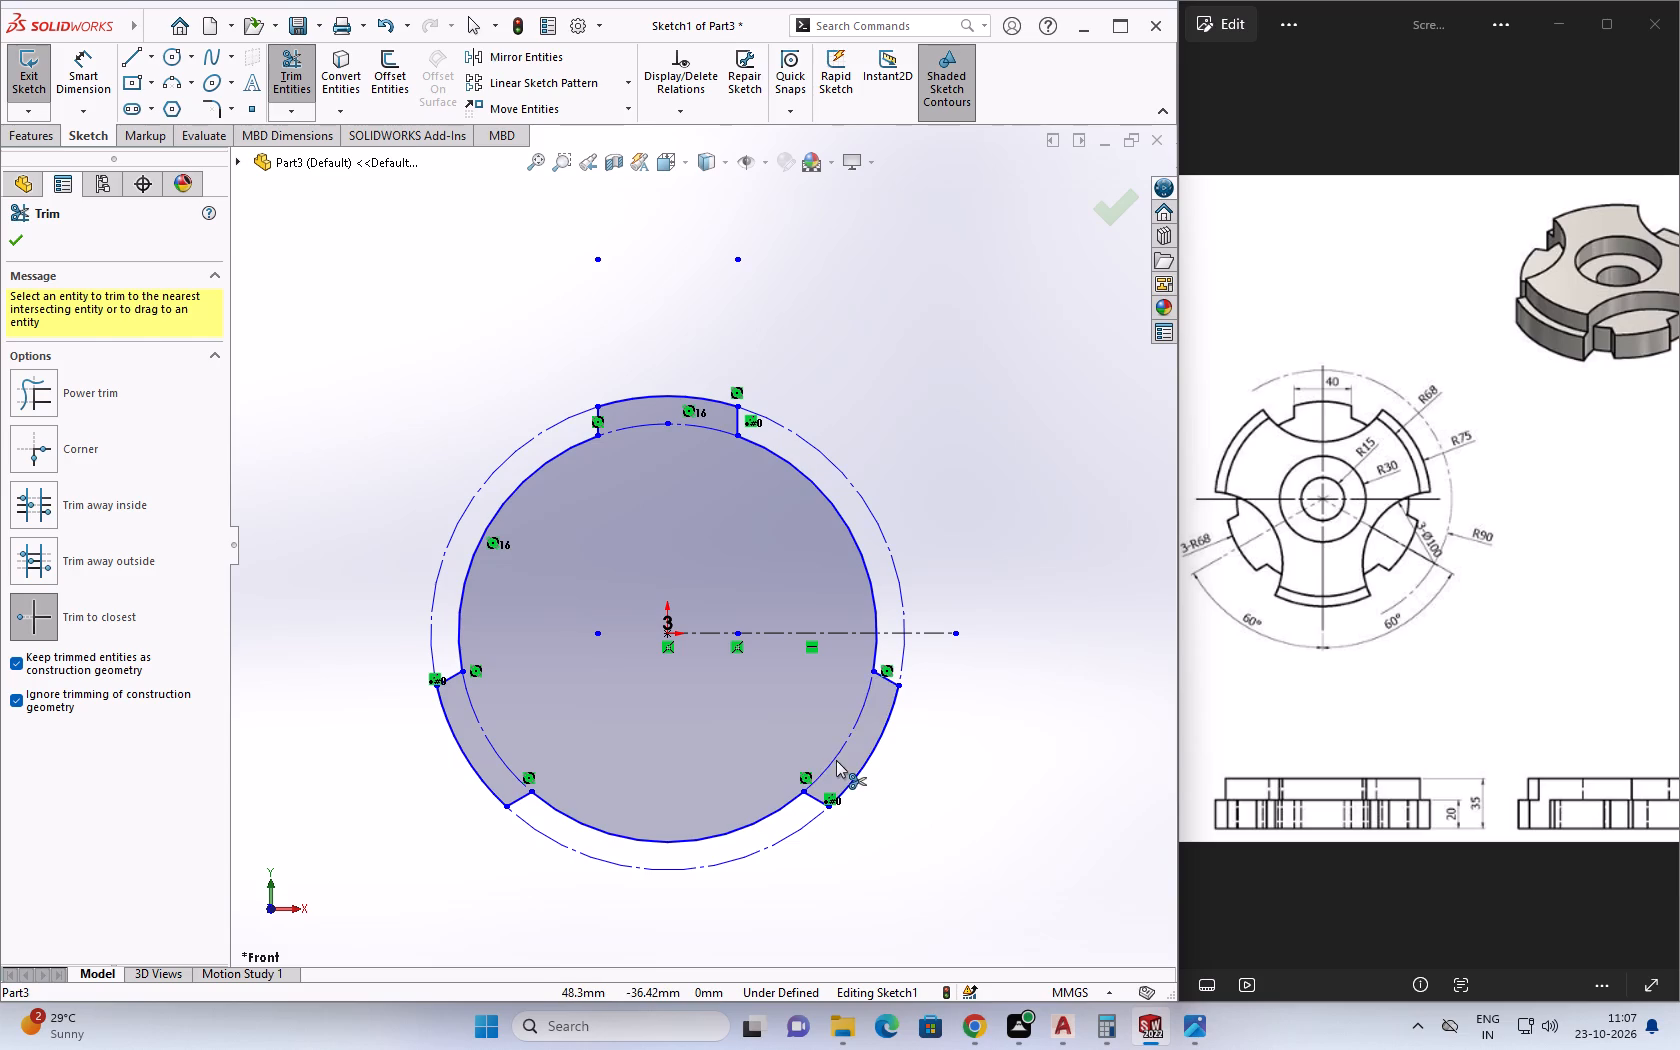
key(Escape)
key(Escape)
key(Escape)
Delete the leftover construction arc of the 68 mm radius circle around the profile.
click(901, 593)
key(Delete)
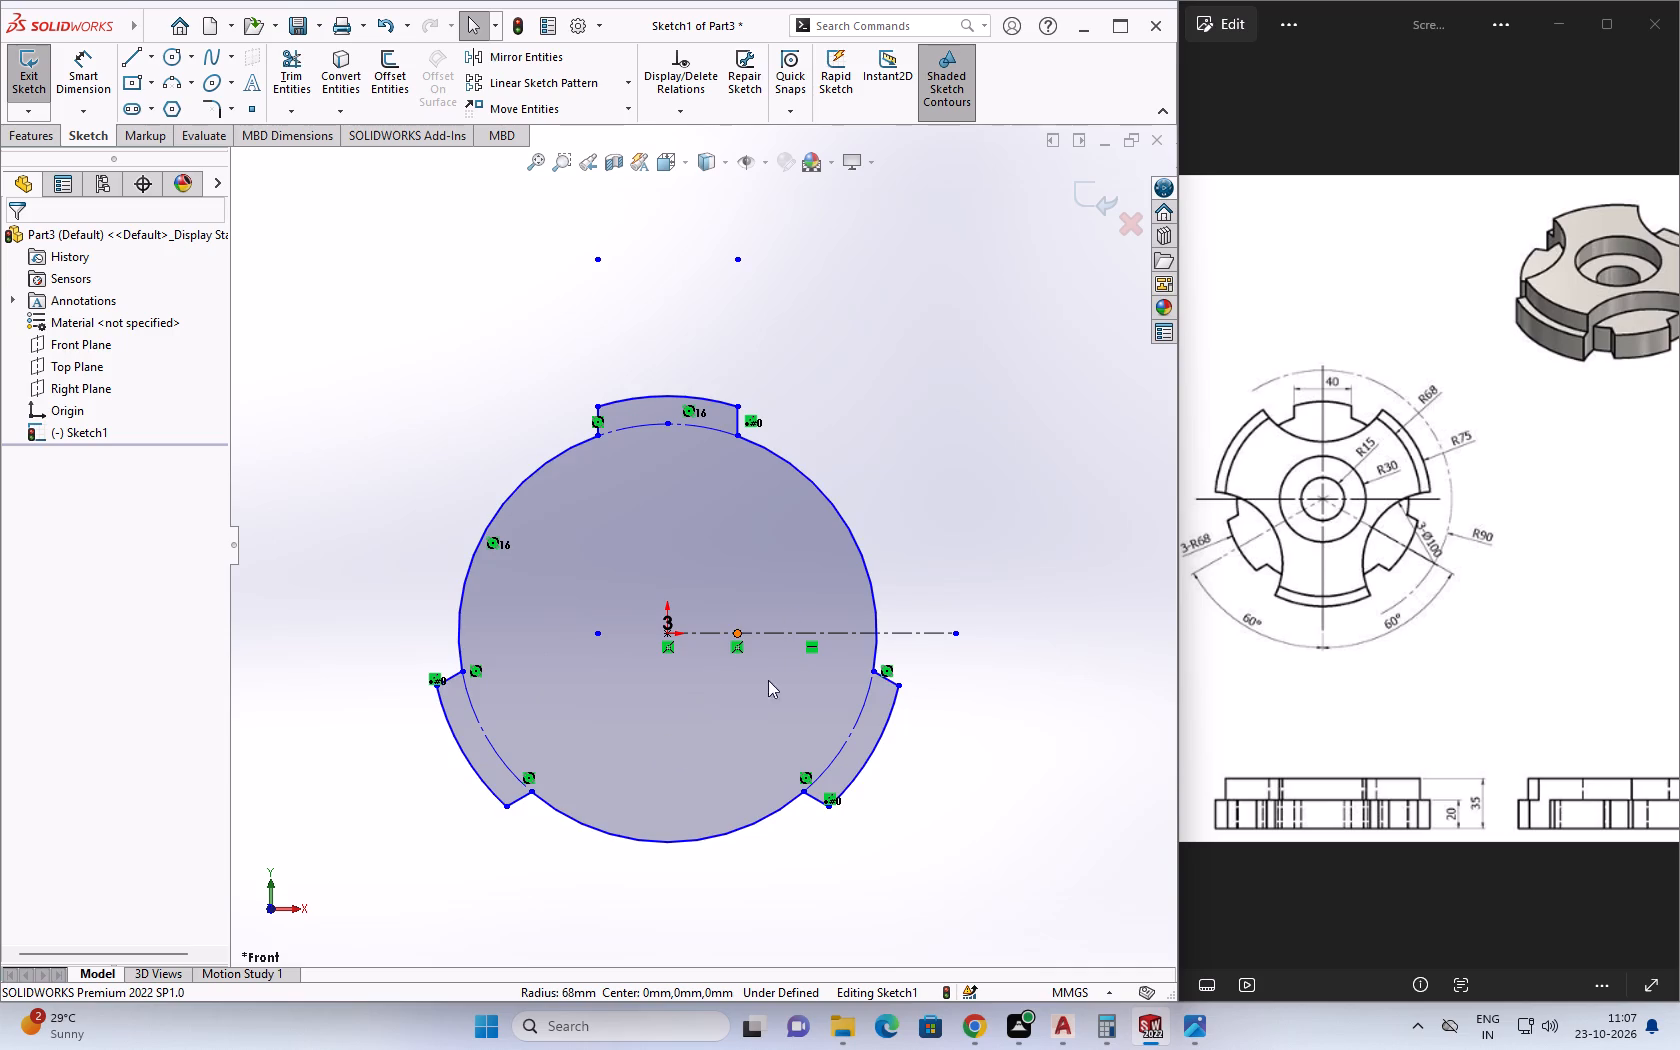
Extrude the three-tab profile as a Blind boss with a depth of 10 mm.
click(32, 142)
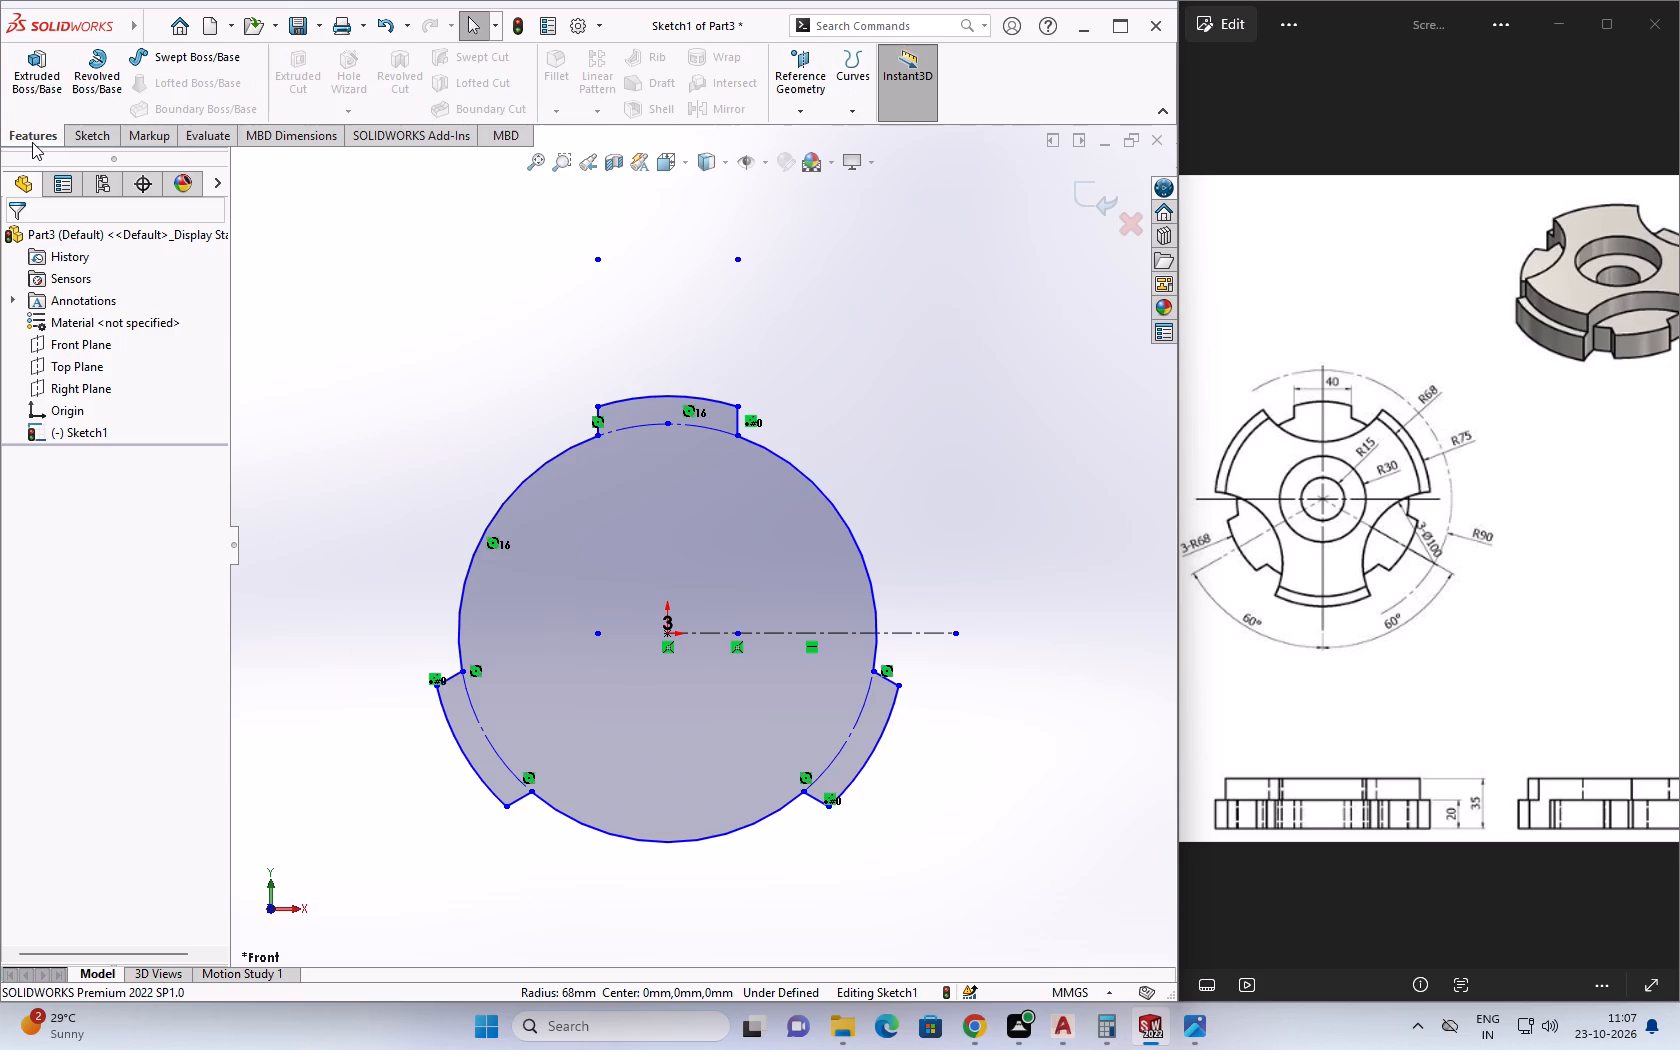
click(56, 74)
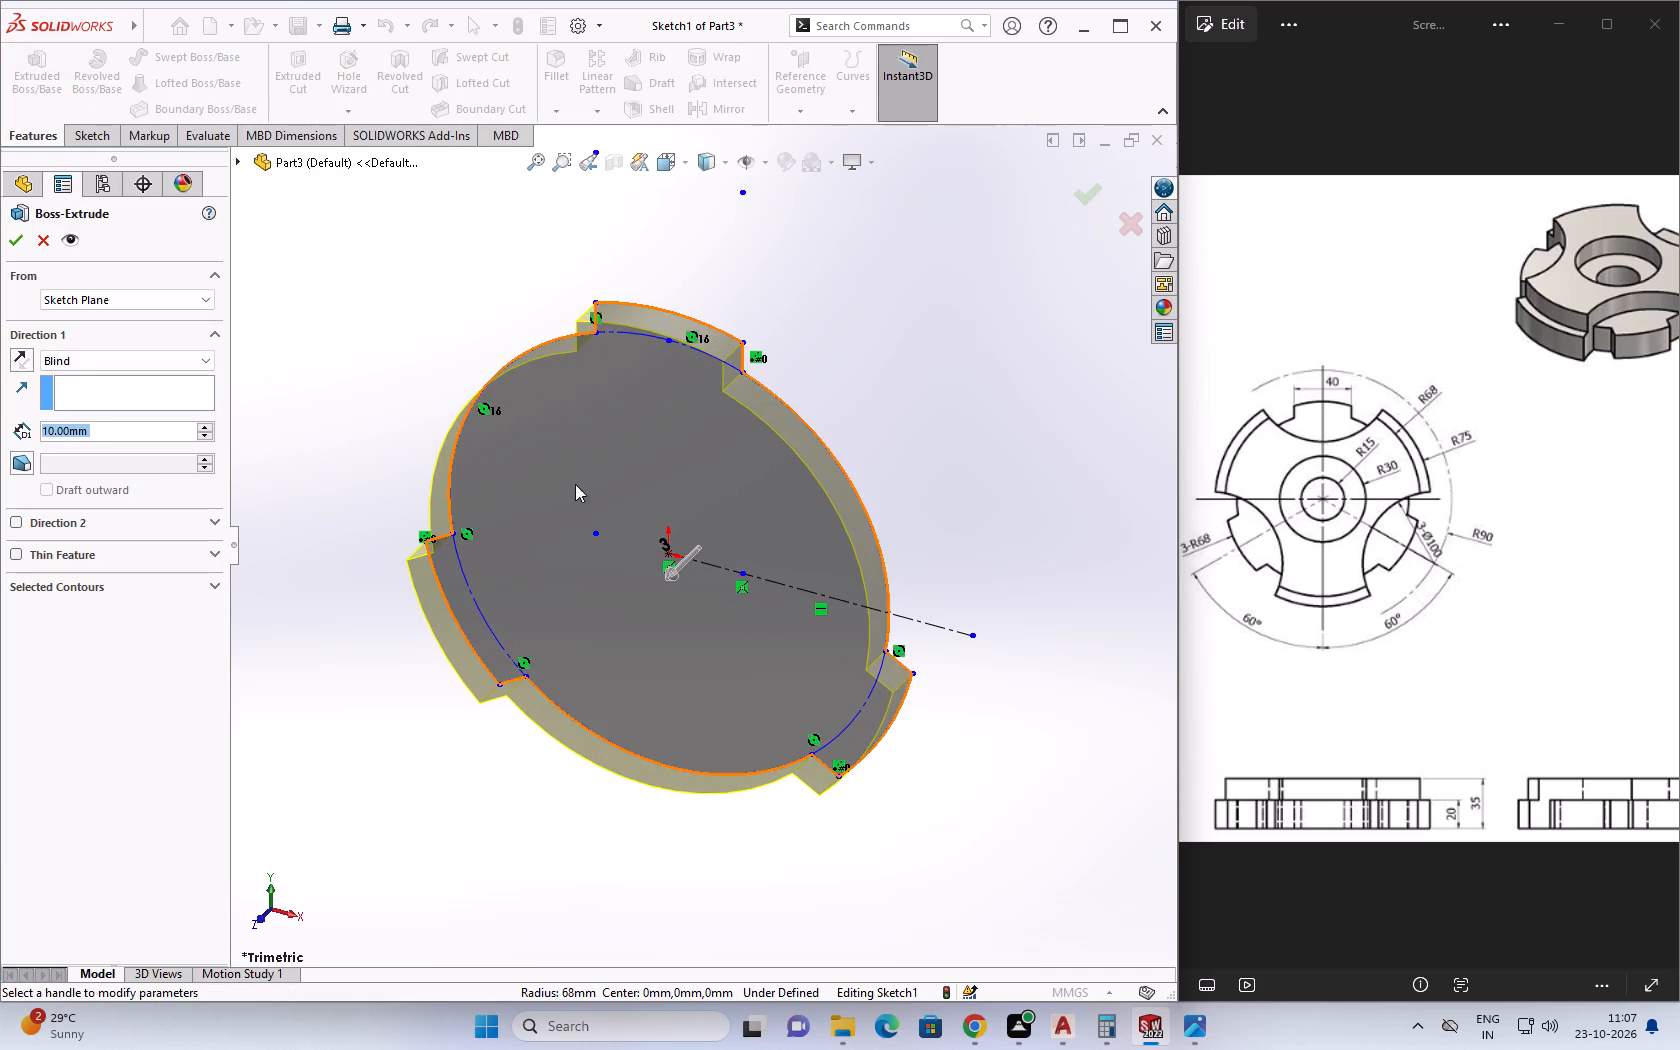
middle_drag(564, 492, 485, 675)
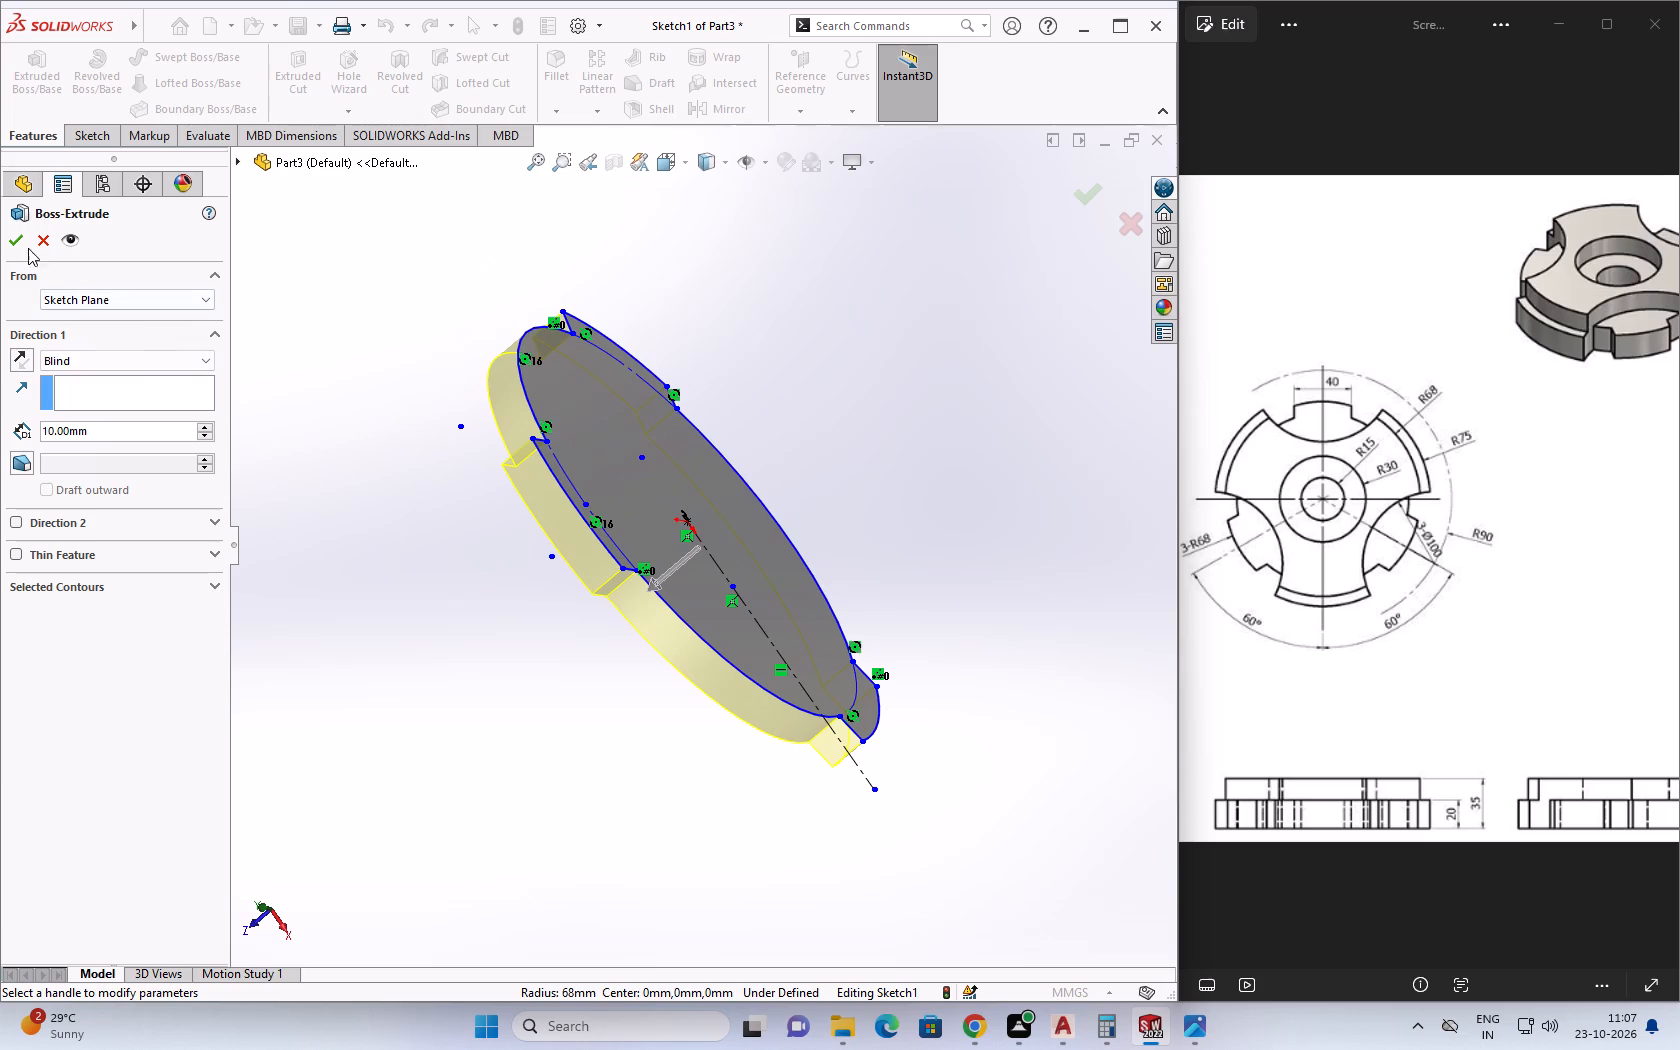
click(18, 242)
key(Escape)
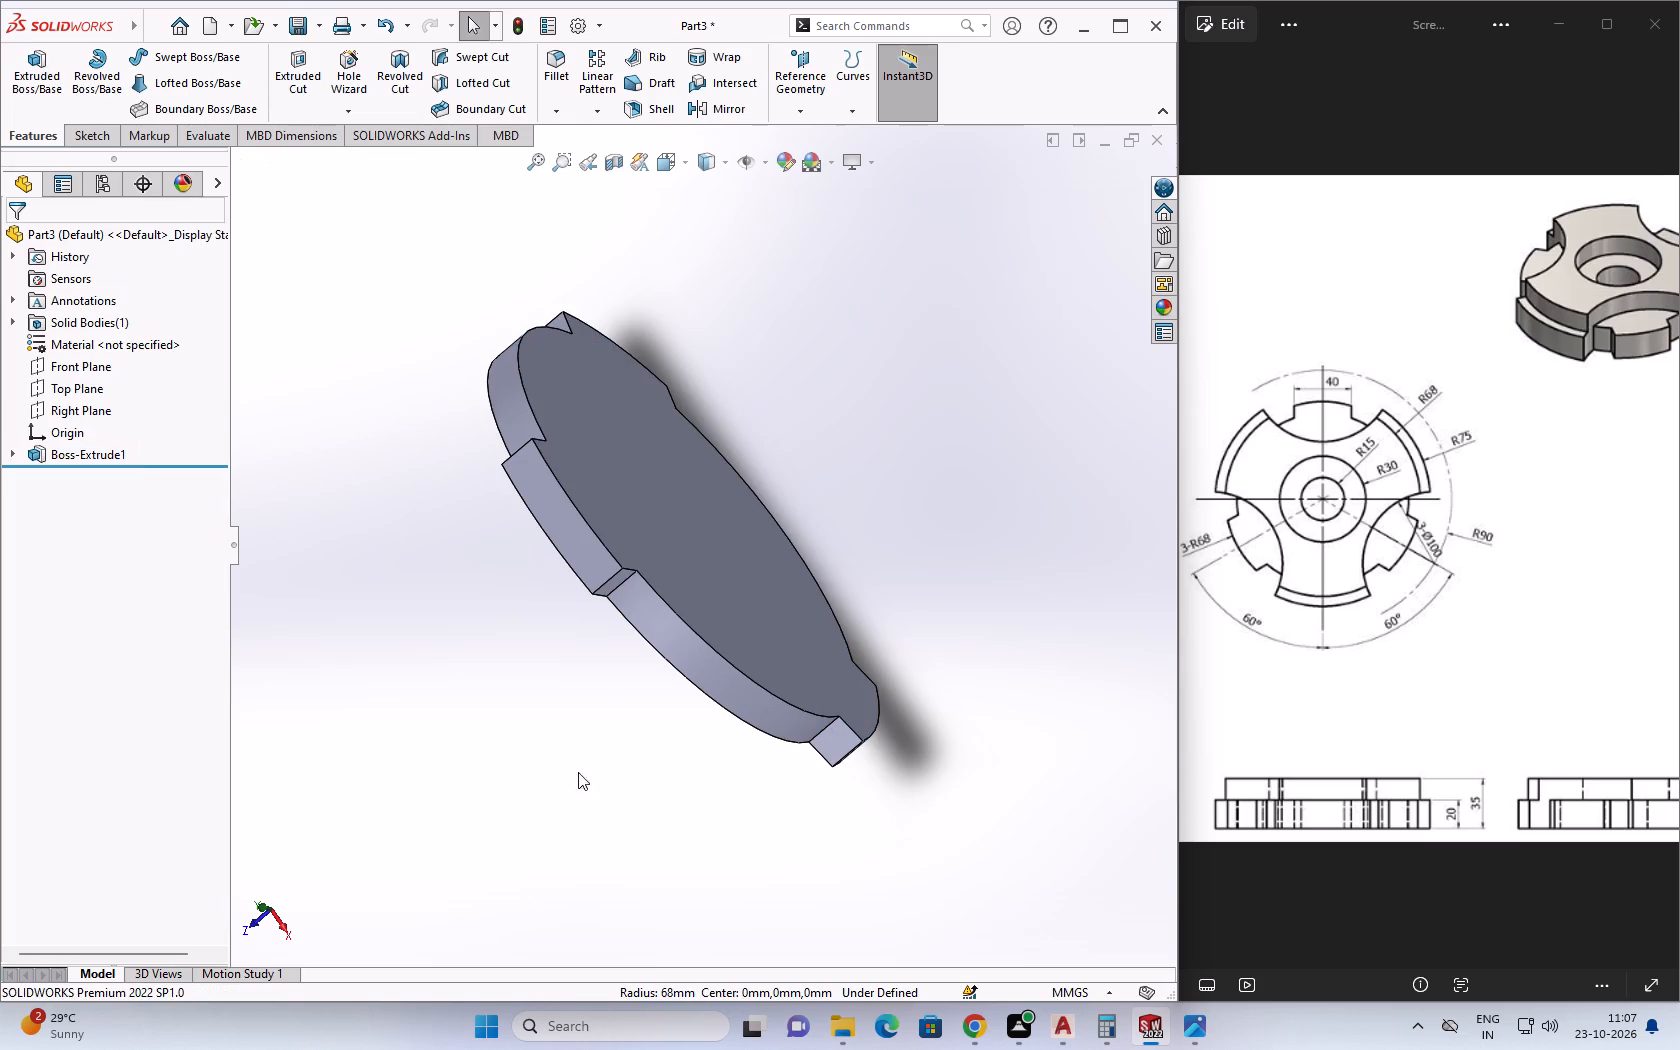
Start a new sketch on the large flat front face of the tabbed disc.
middle_drag(556, 800, 798, 536)
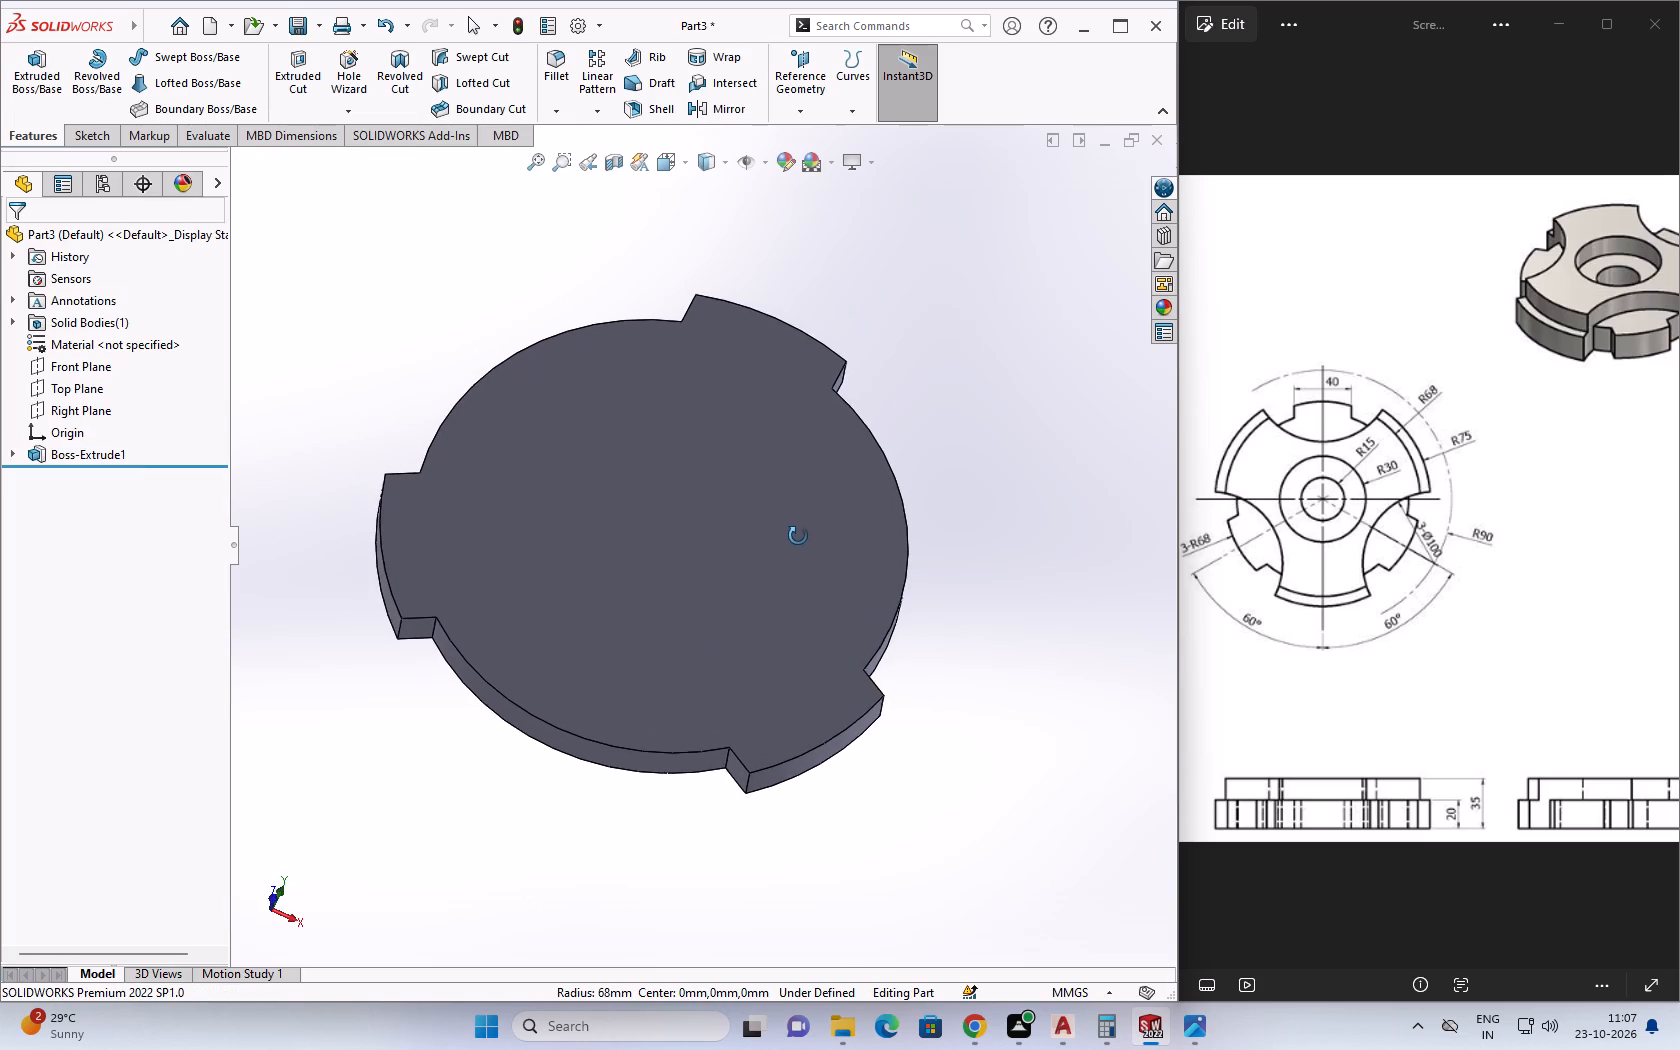
middle_drag(798, 536, 698, 512)
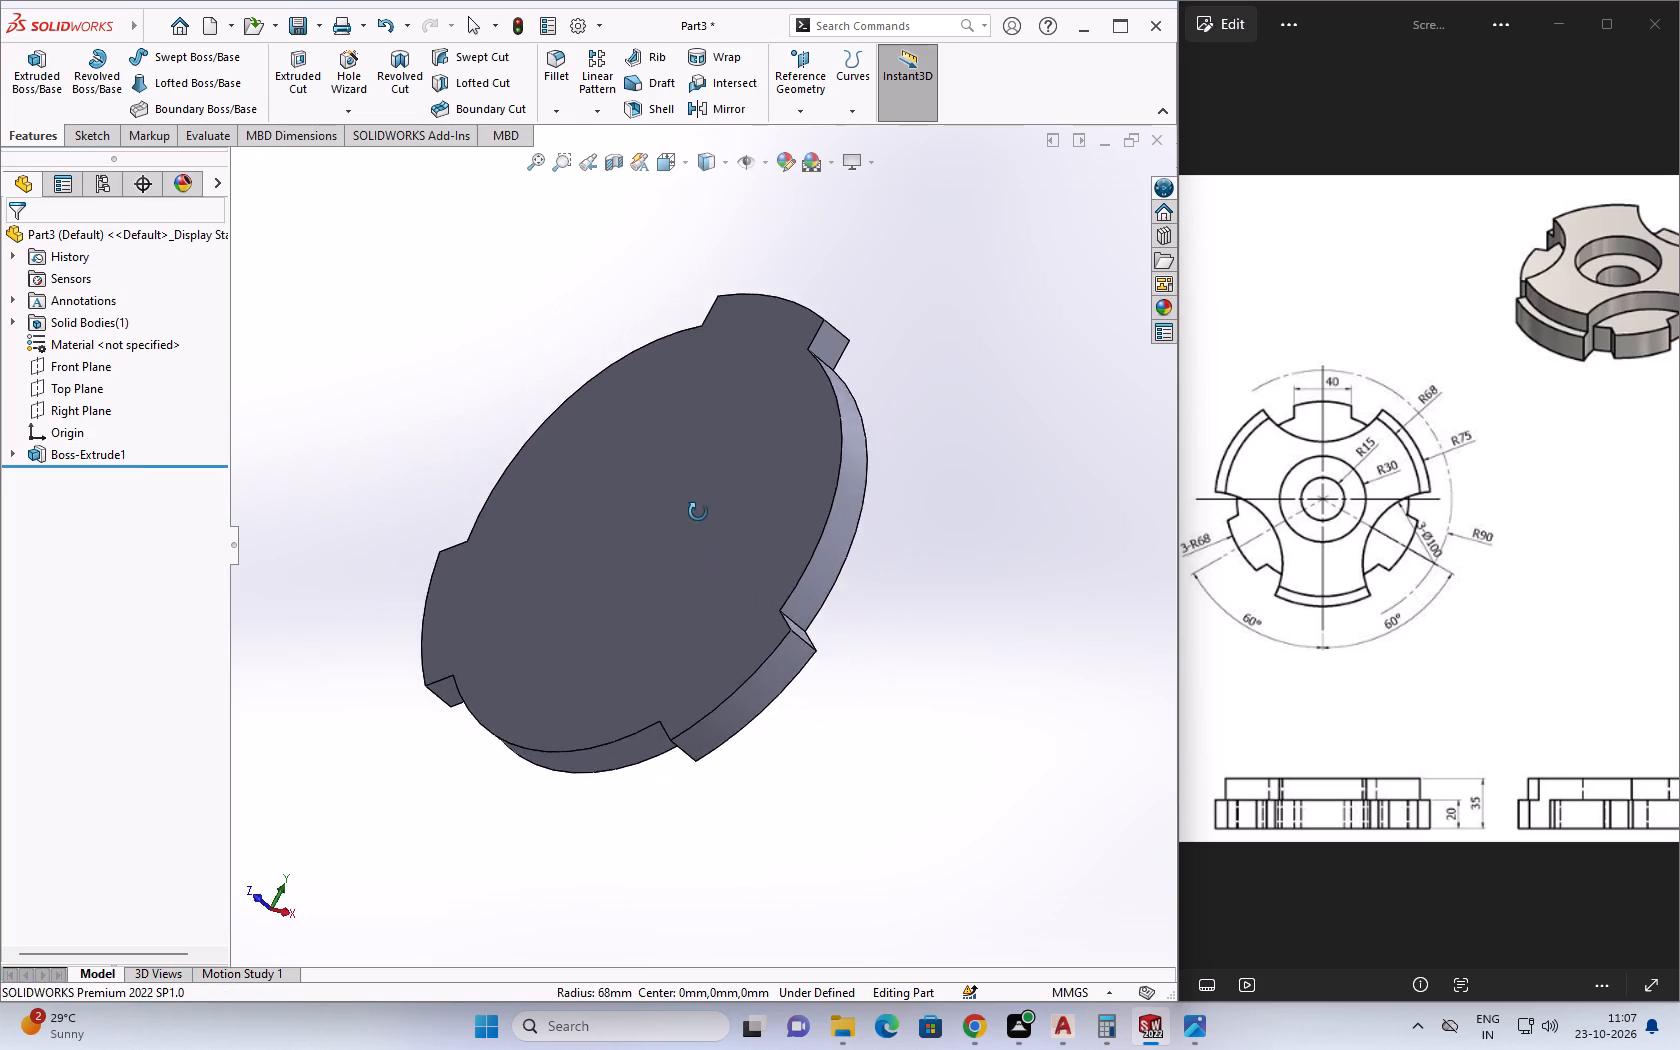
middle_drag(698, 512, 786, 616)
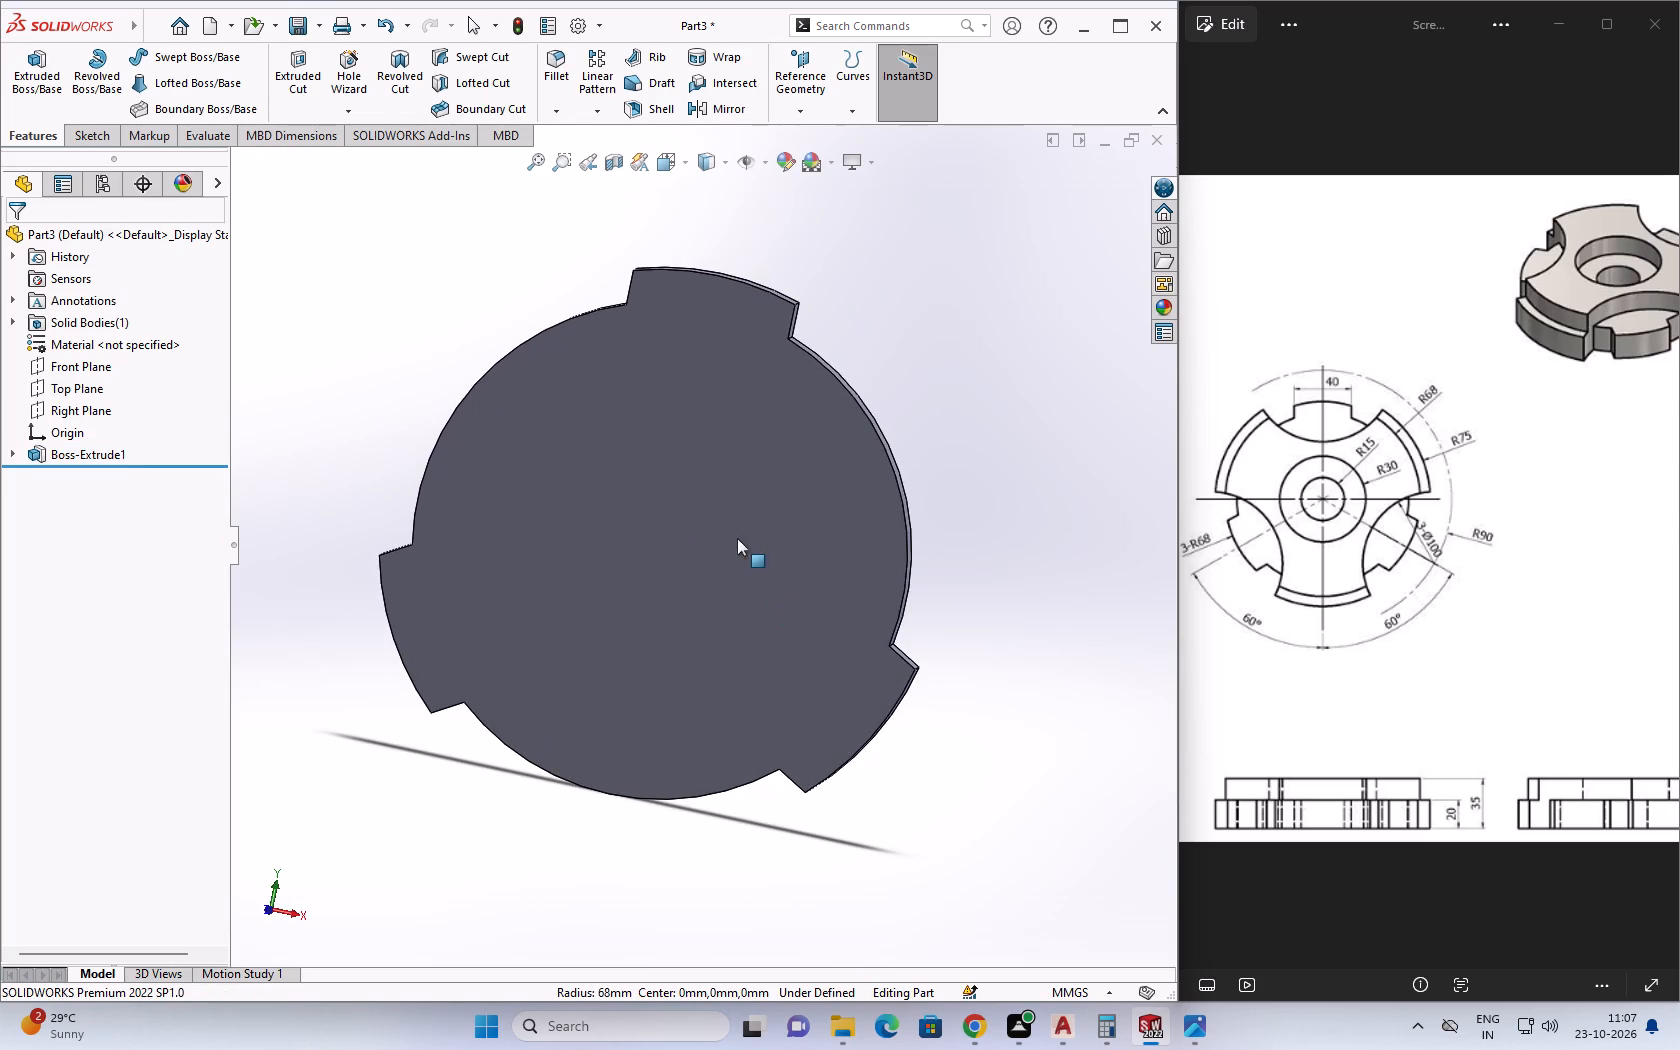
click(737, 538)
click(101, 134)
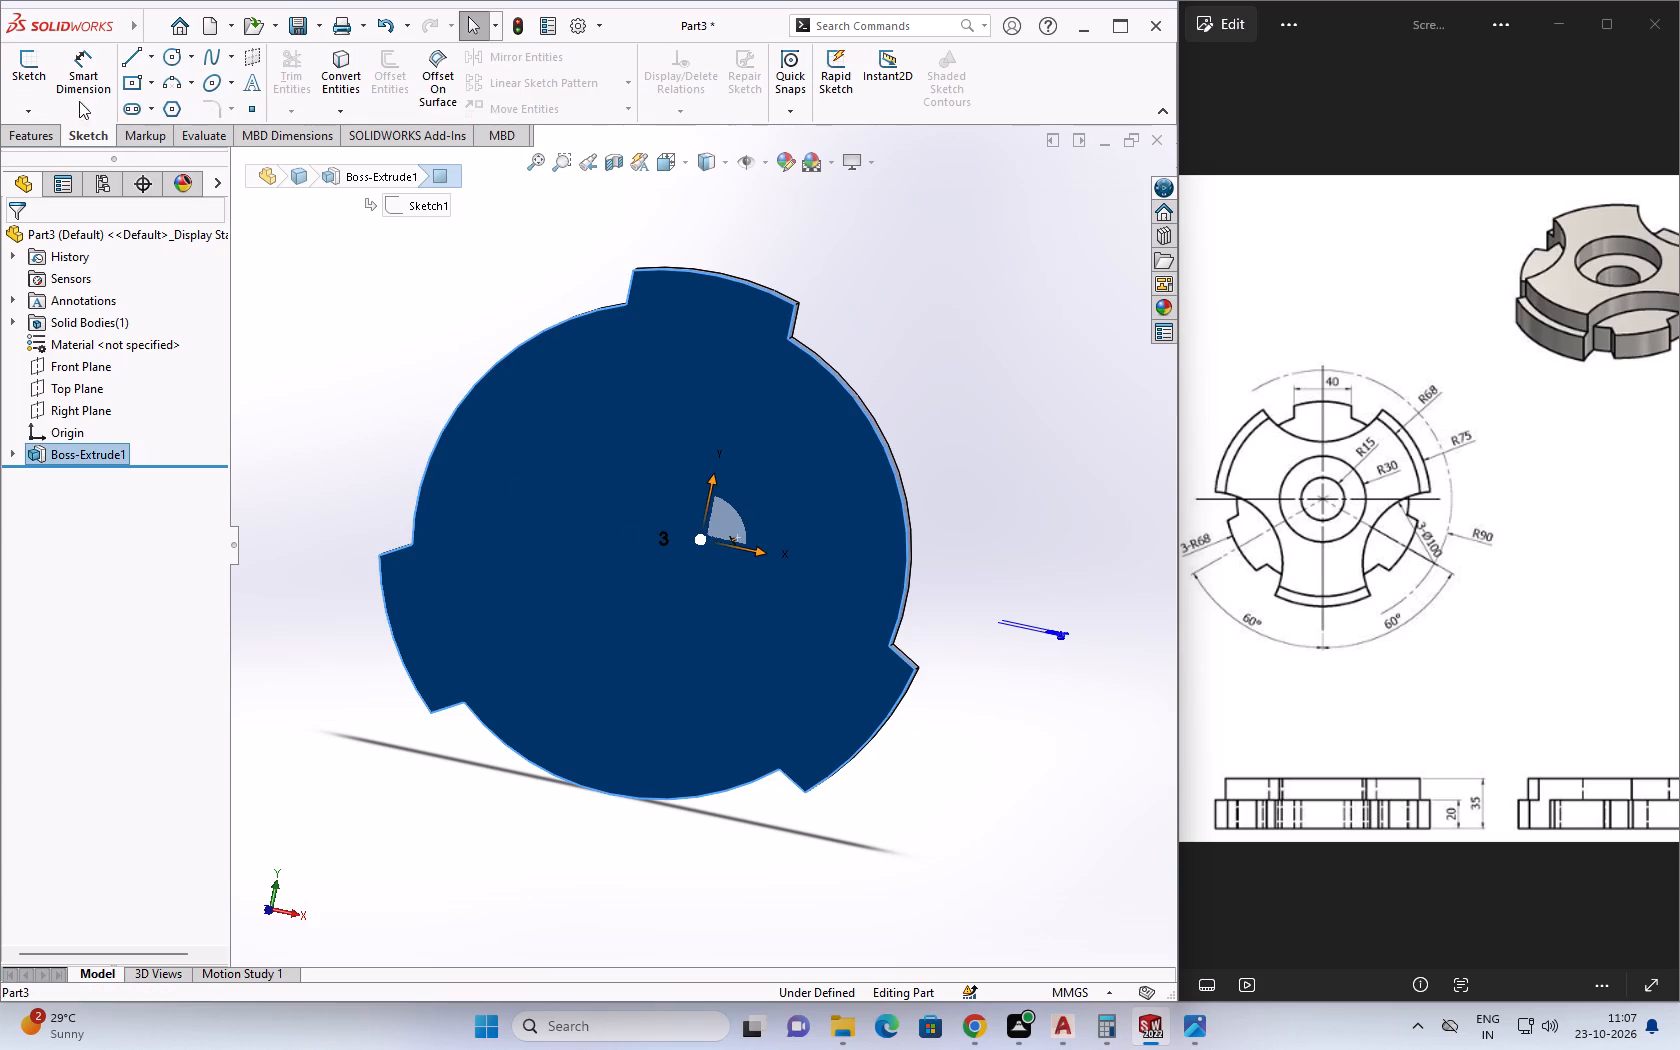
click(18, 76)
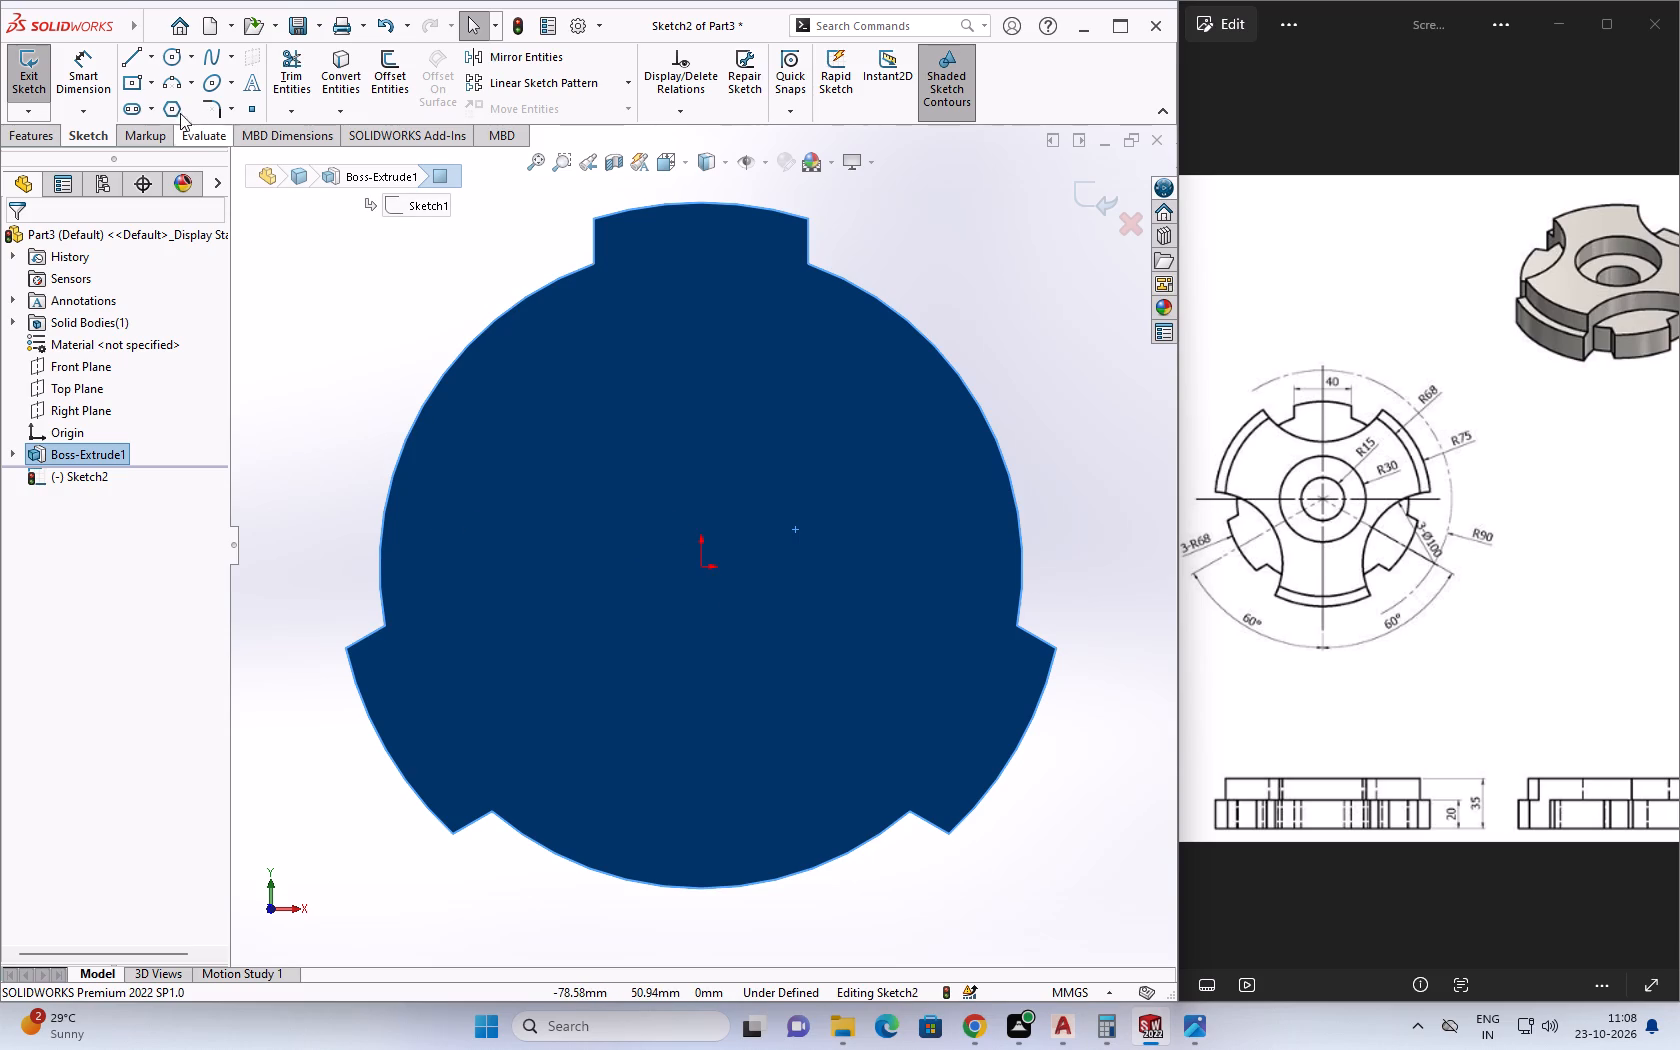
Draw a circle centred on the origin with a radius of 37.5 mm.
click(174, 55)
click(702, 561)
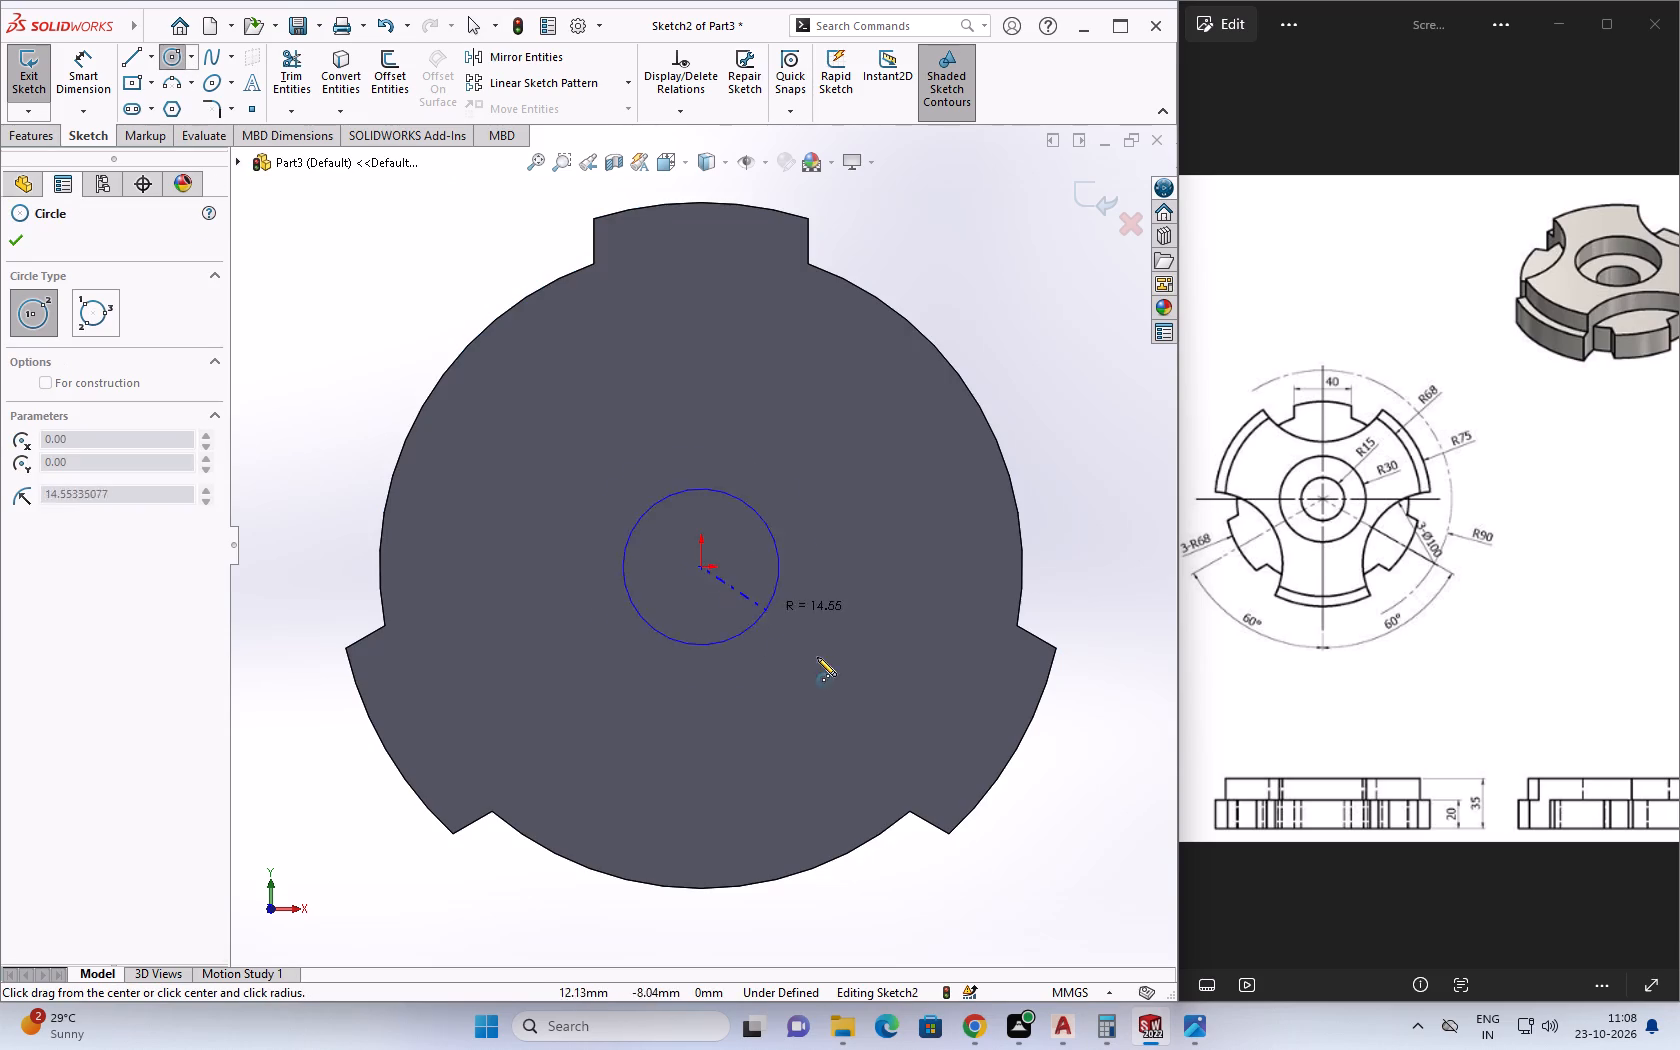
click(865, 782)
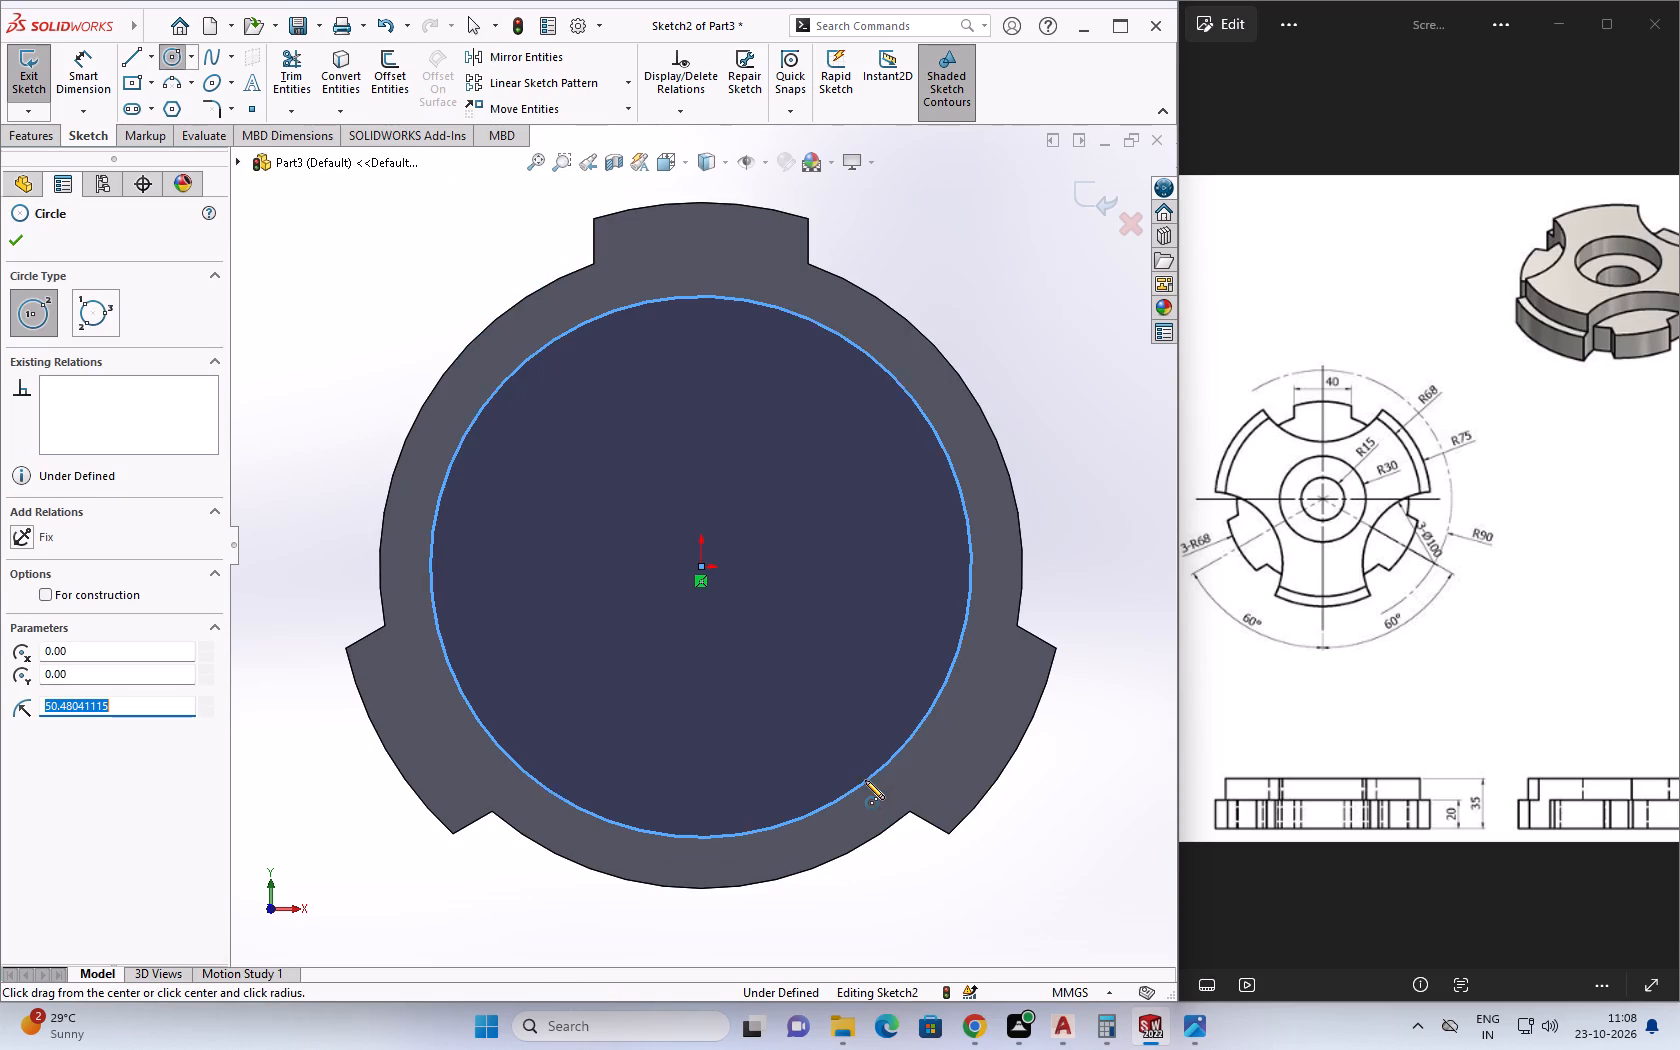
text(75/2)
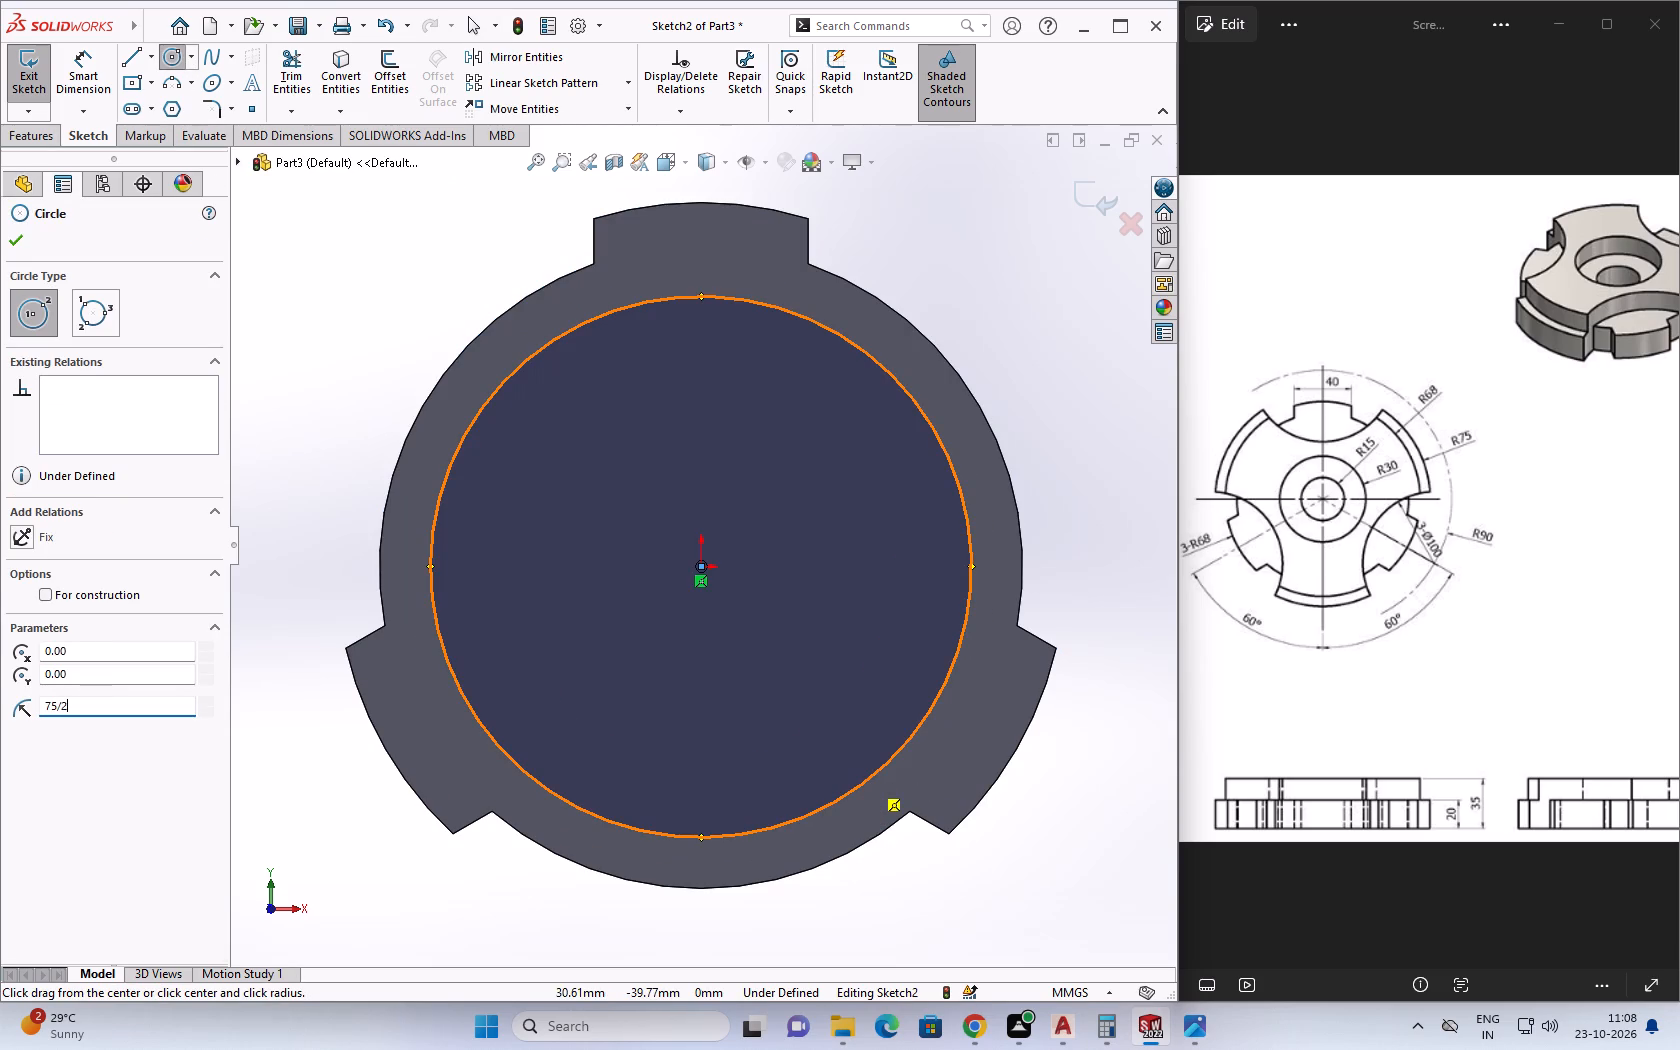
key(Return)
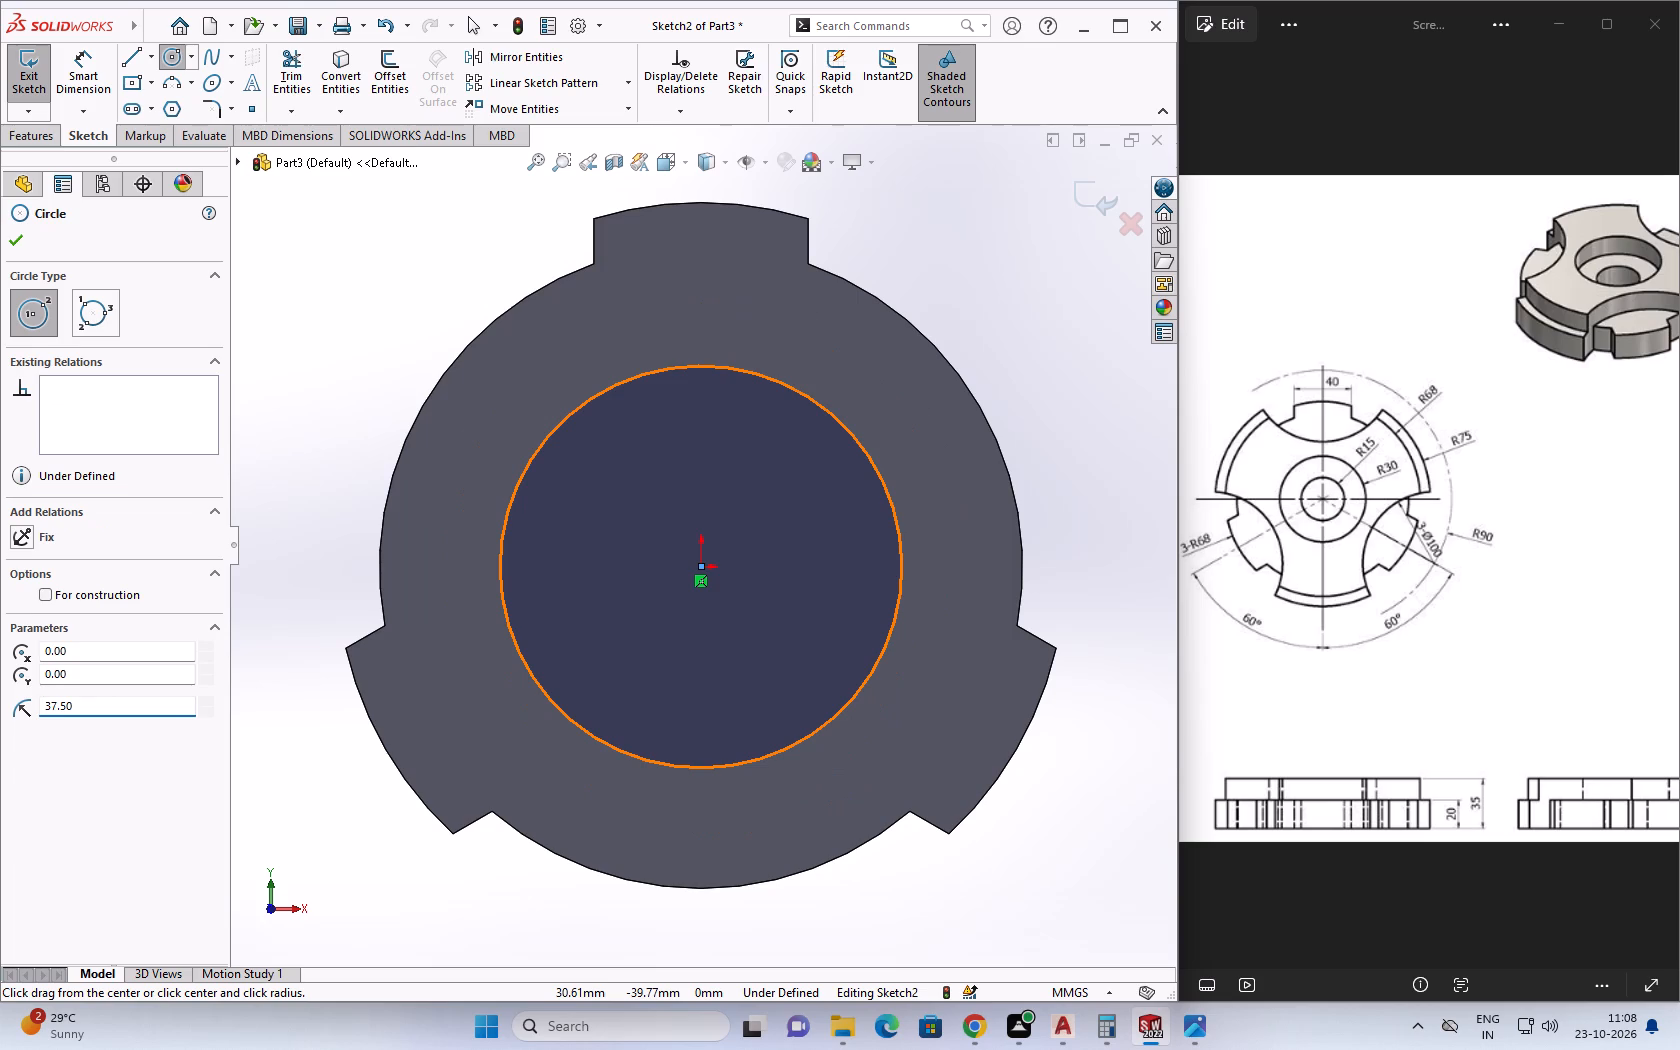
key(Escape)
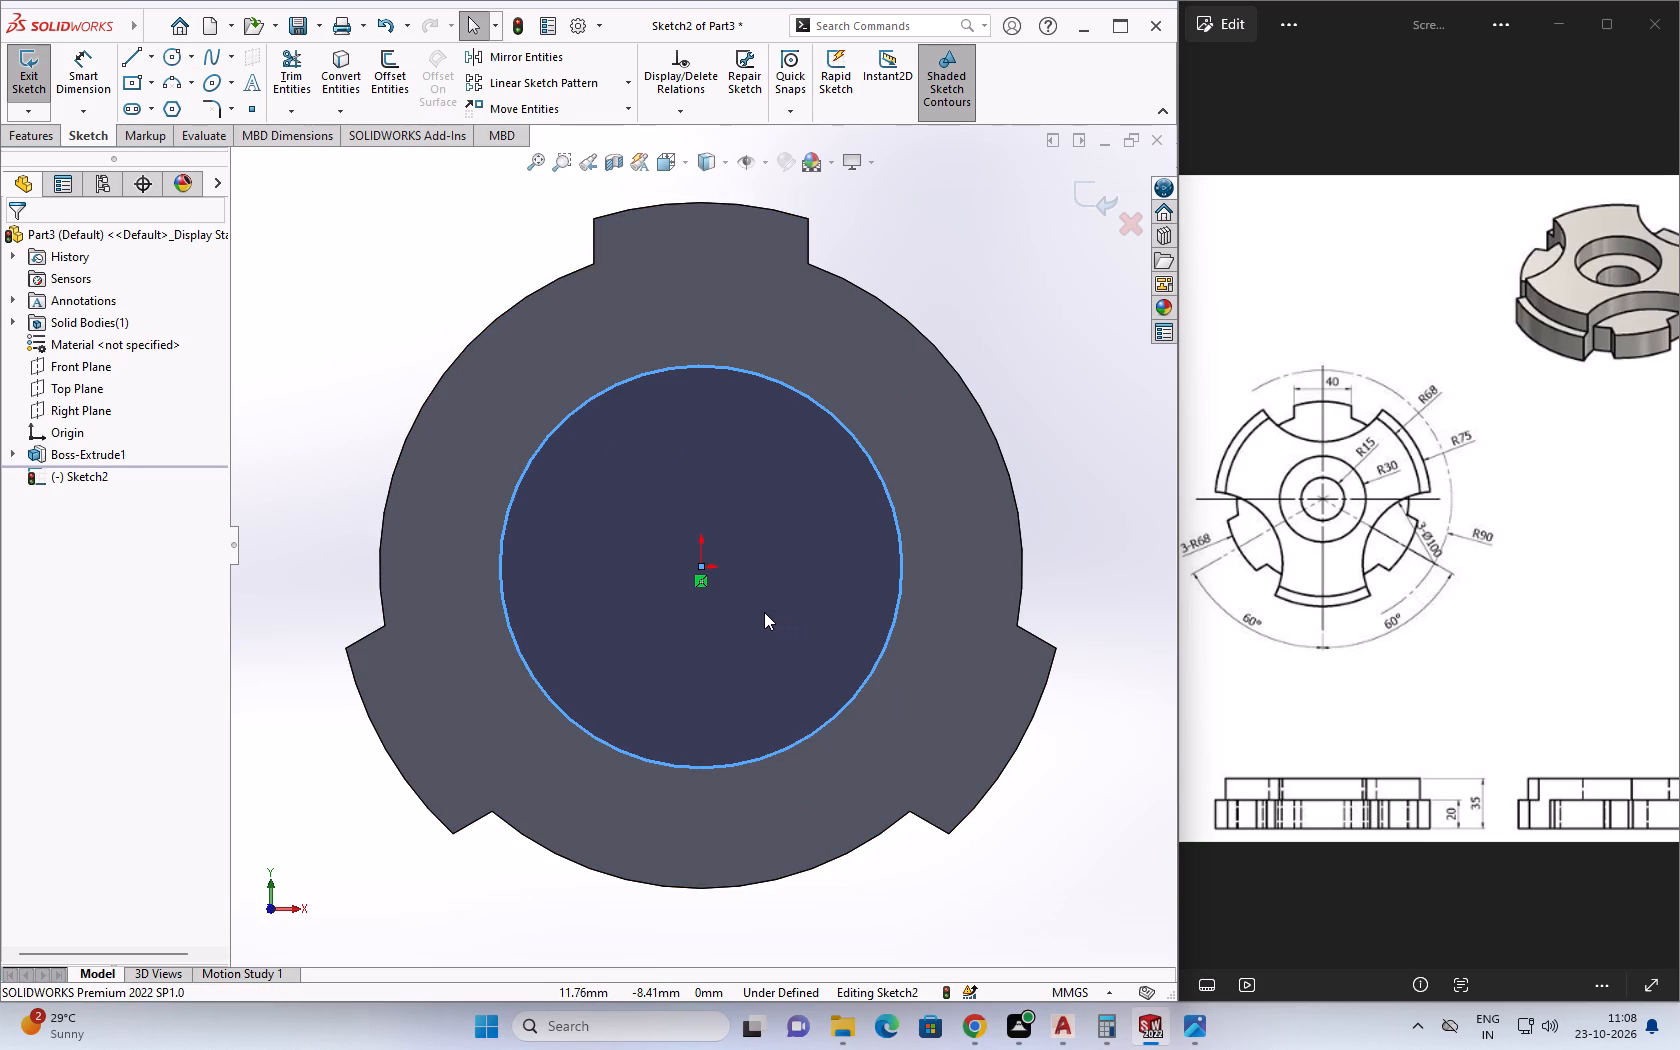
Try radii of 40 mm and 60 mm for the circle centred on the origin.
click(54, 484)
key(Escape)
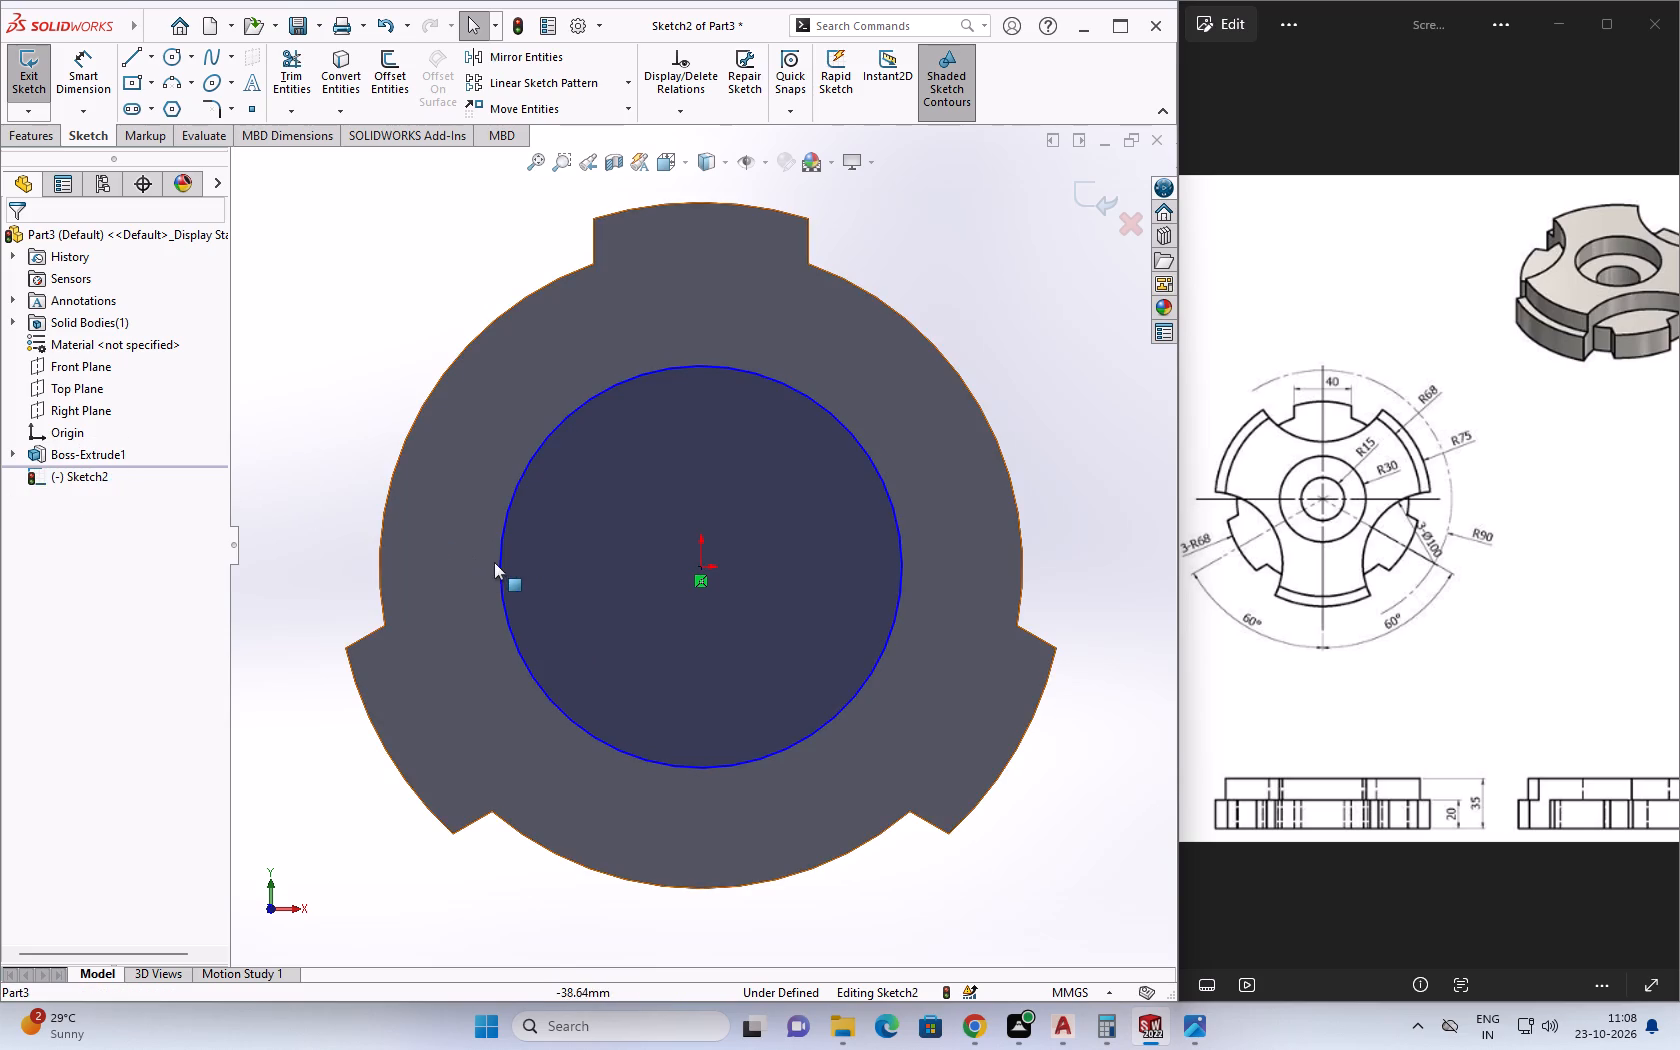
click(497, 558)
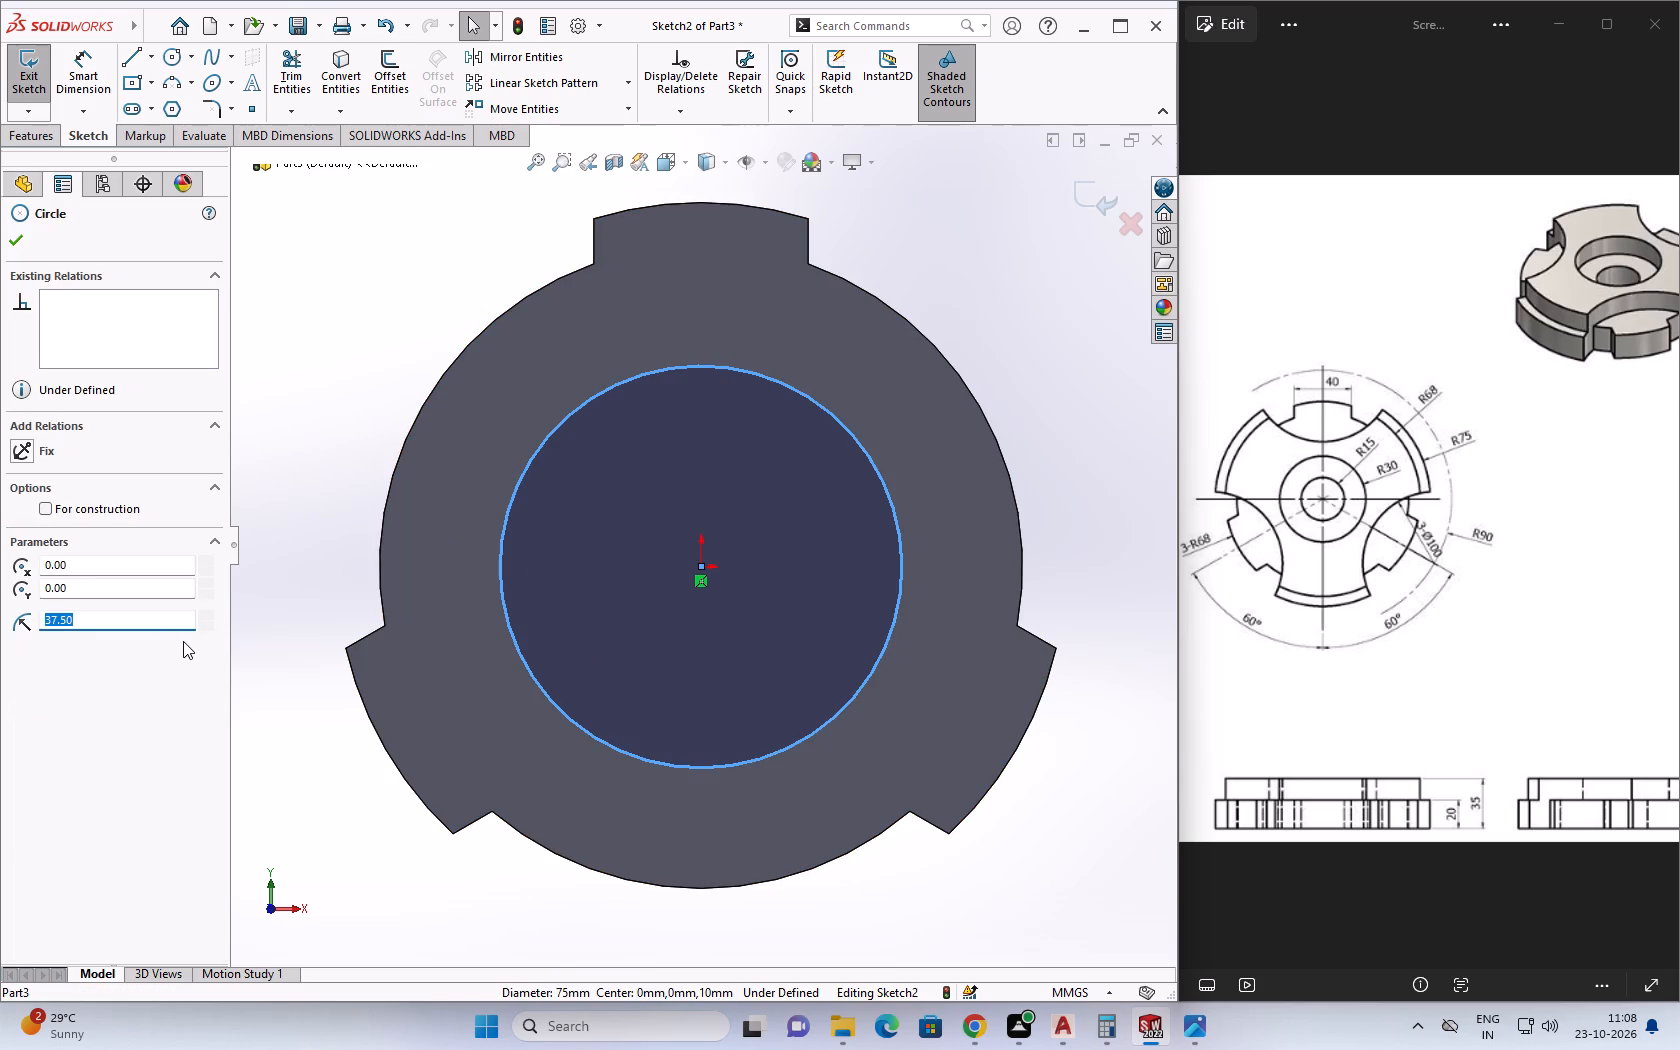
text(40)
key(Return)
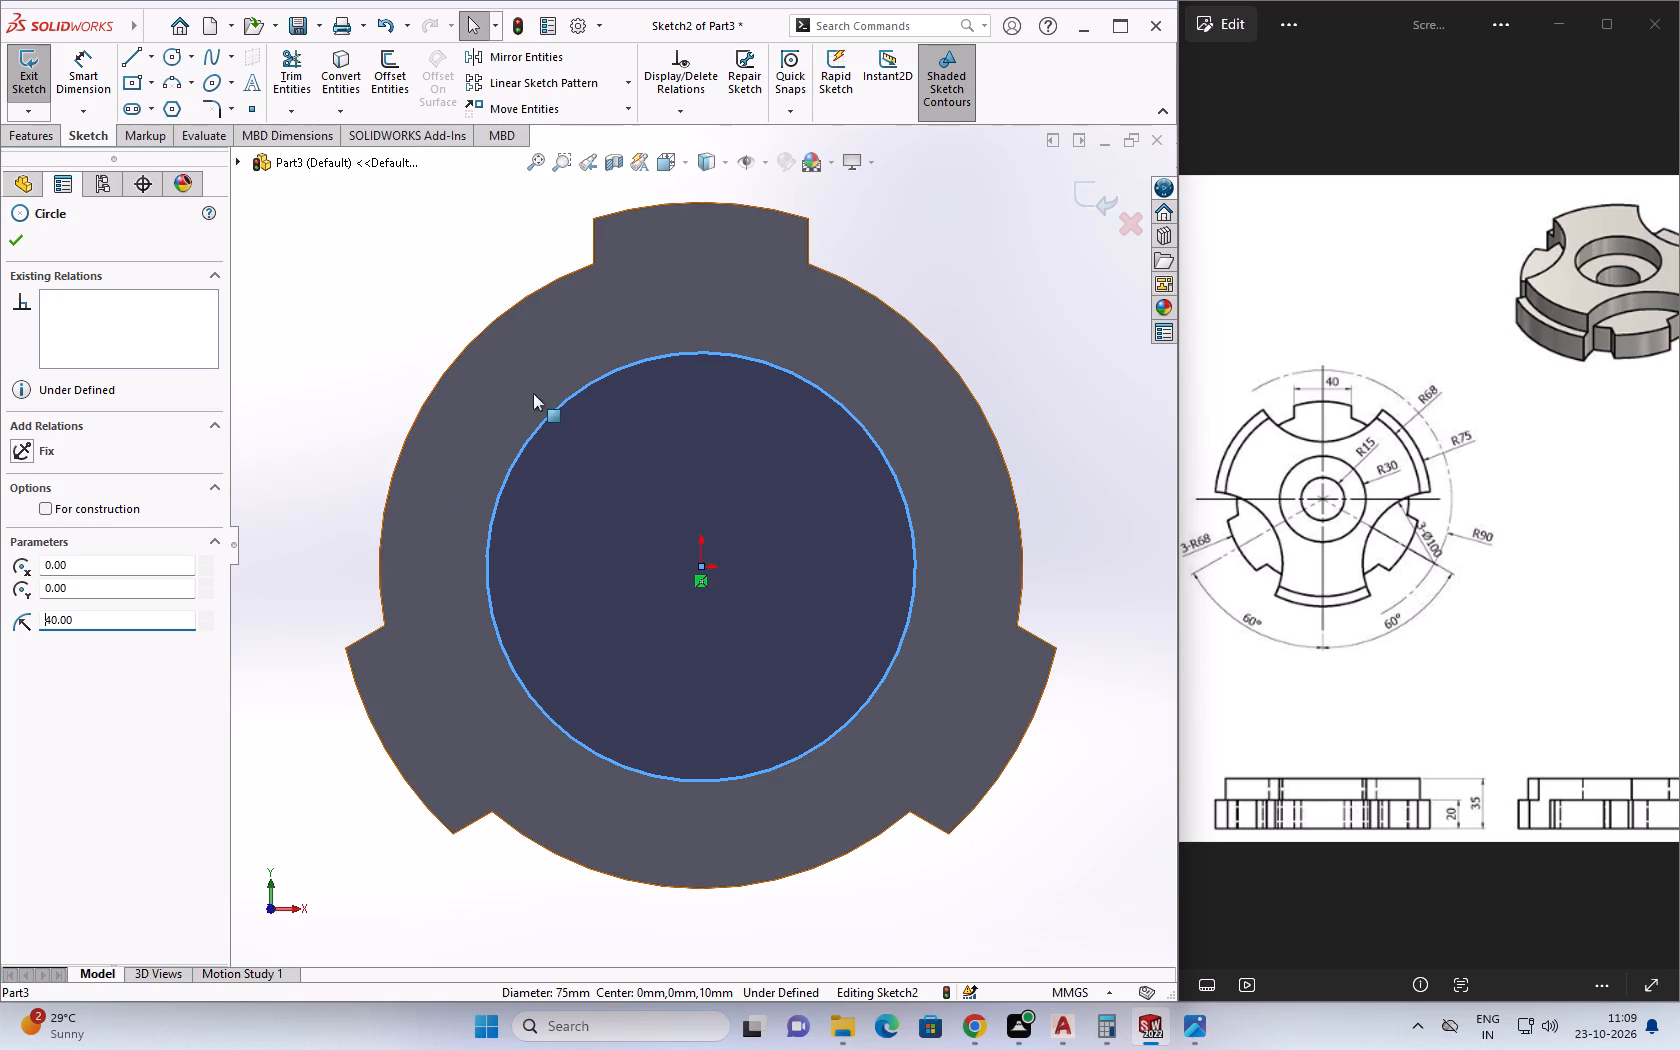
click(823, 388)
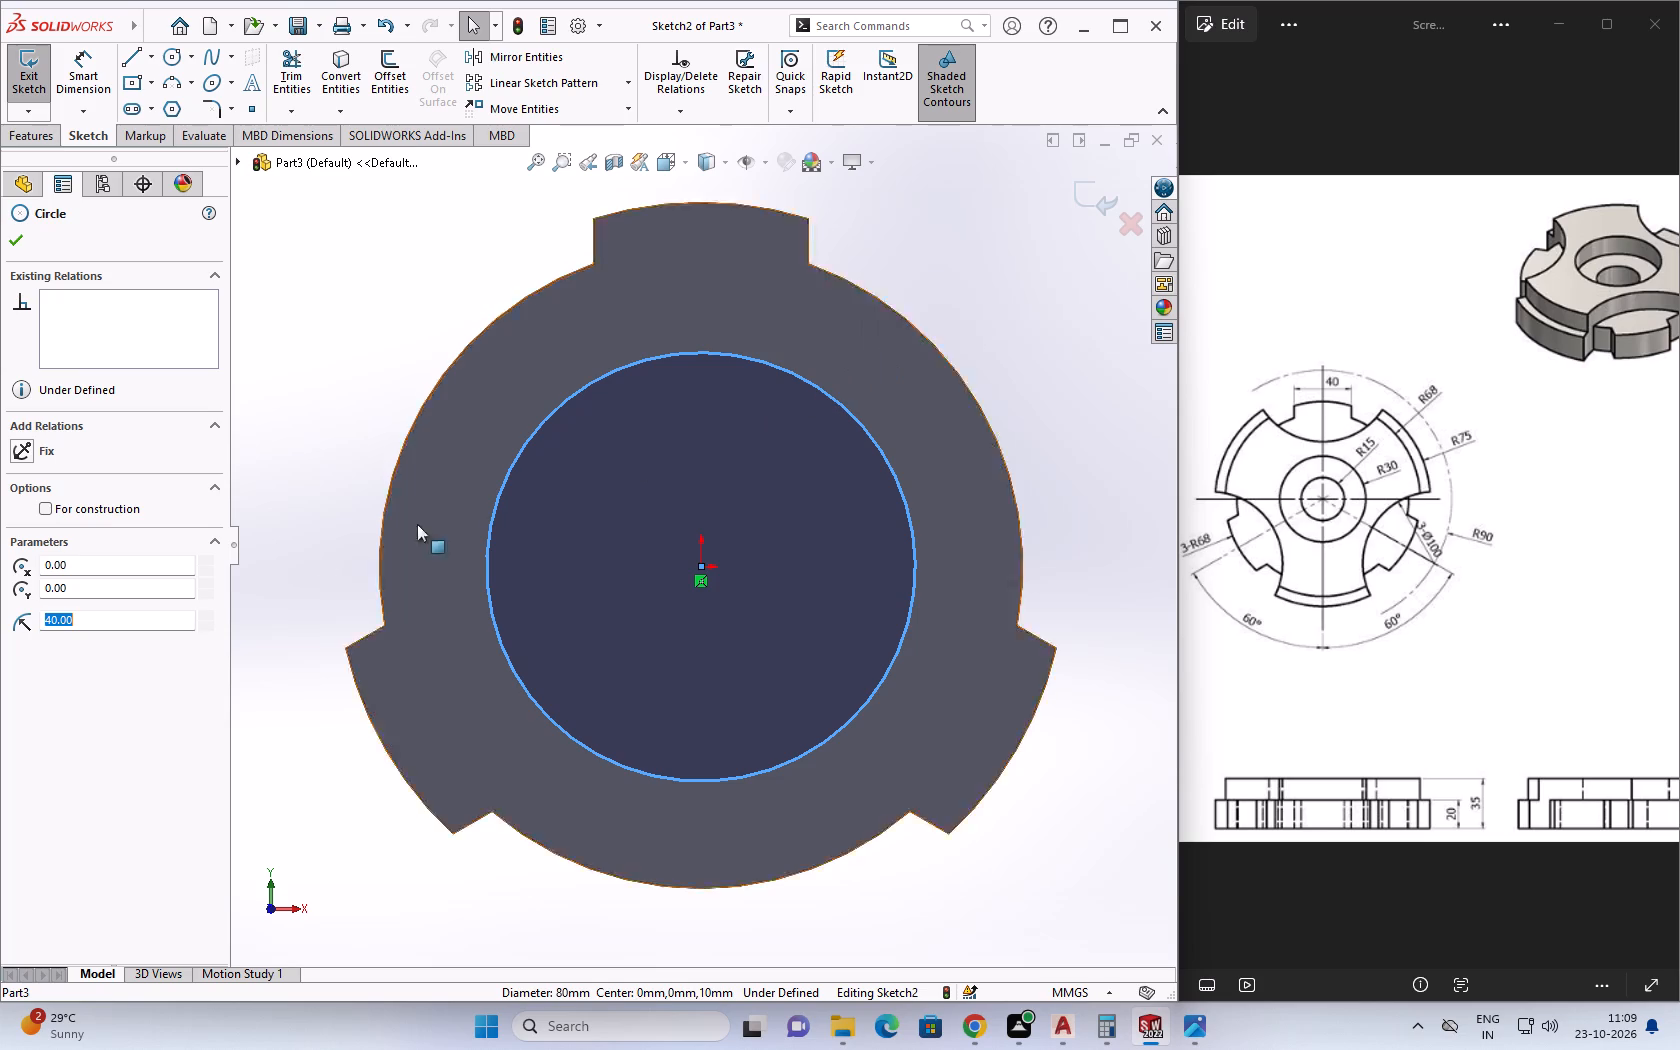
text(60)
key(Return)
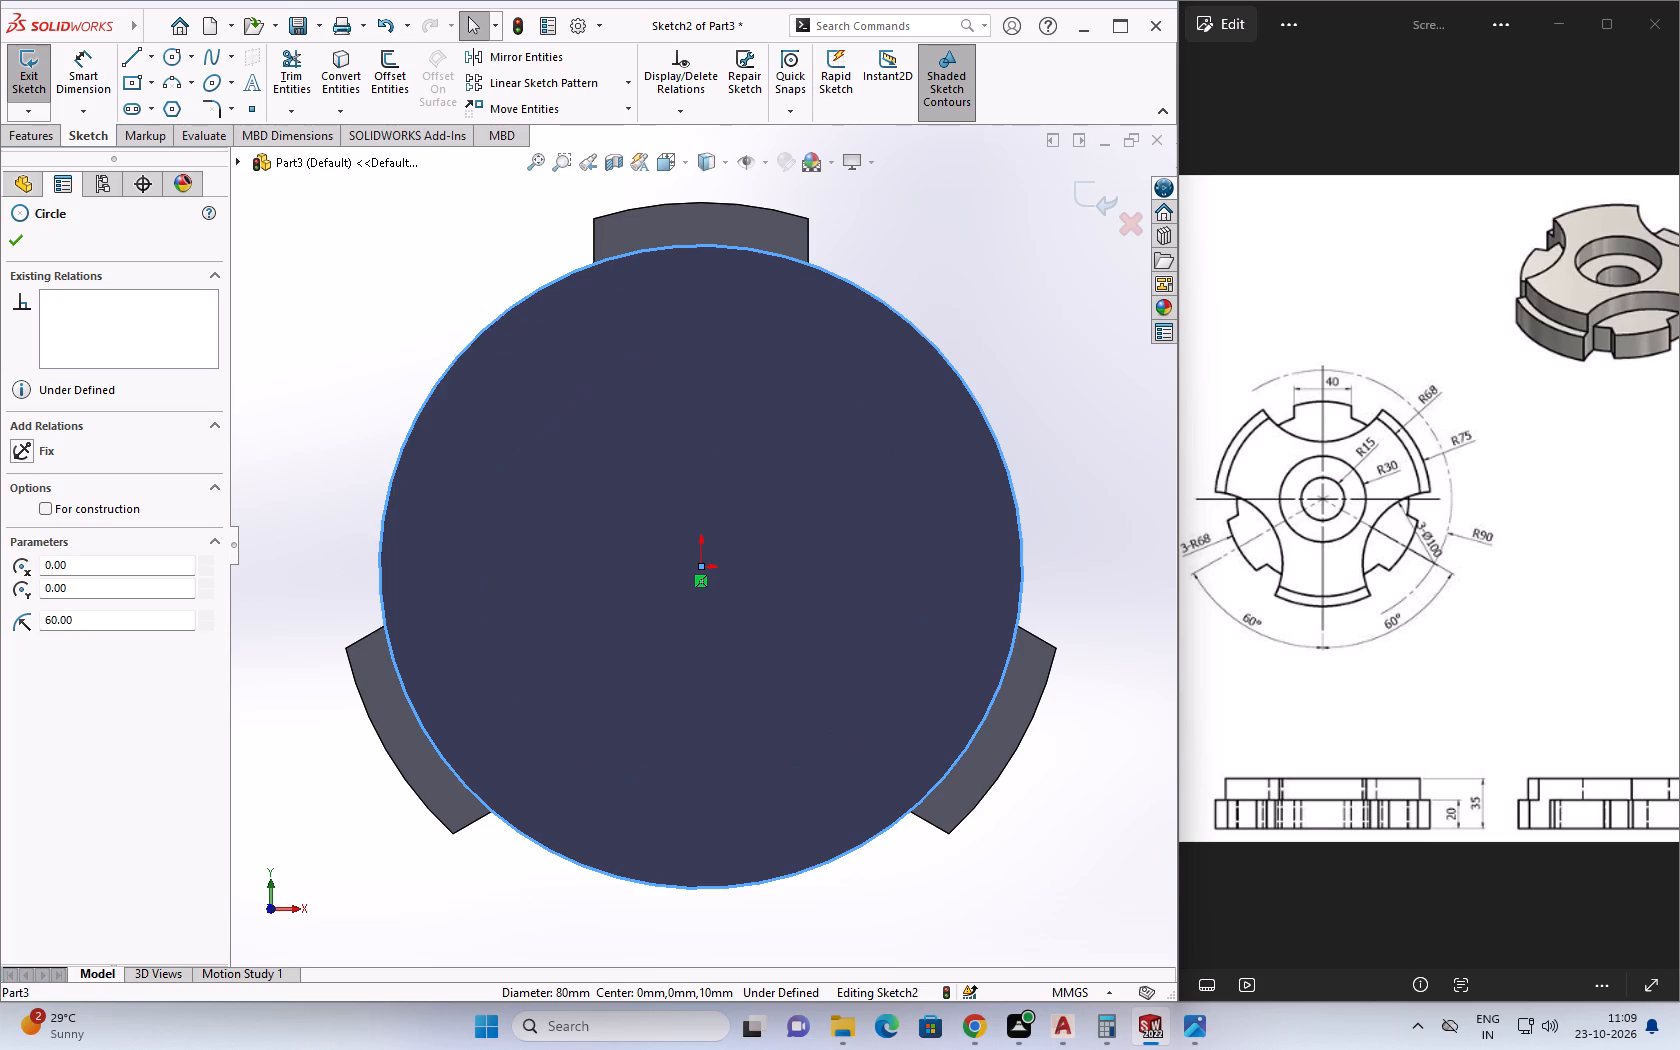
Set the radius of the origin-centred circle to 65 mm.
double_click(123, 617)
text(65)
key(Return)
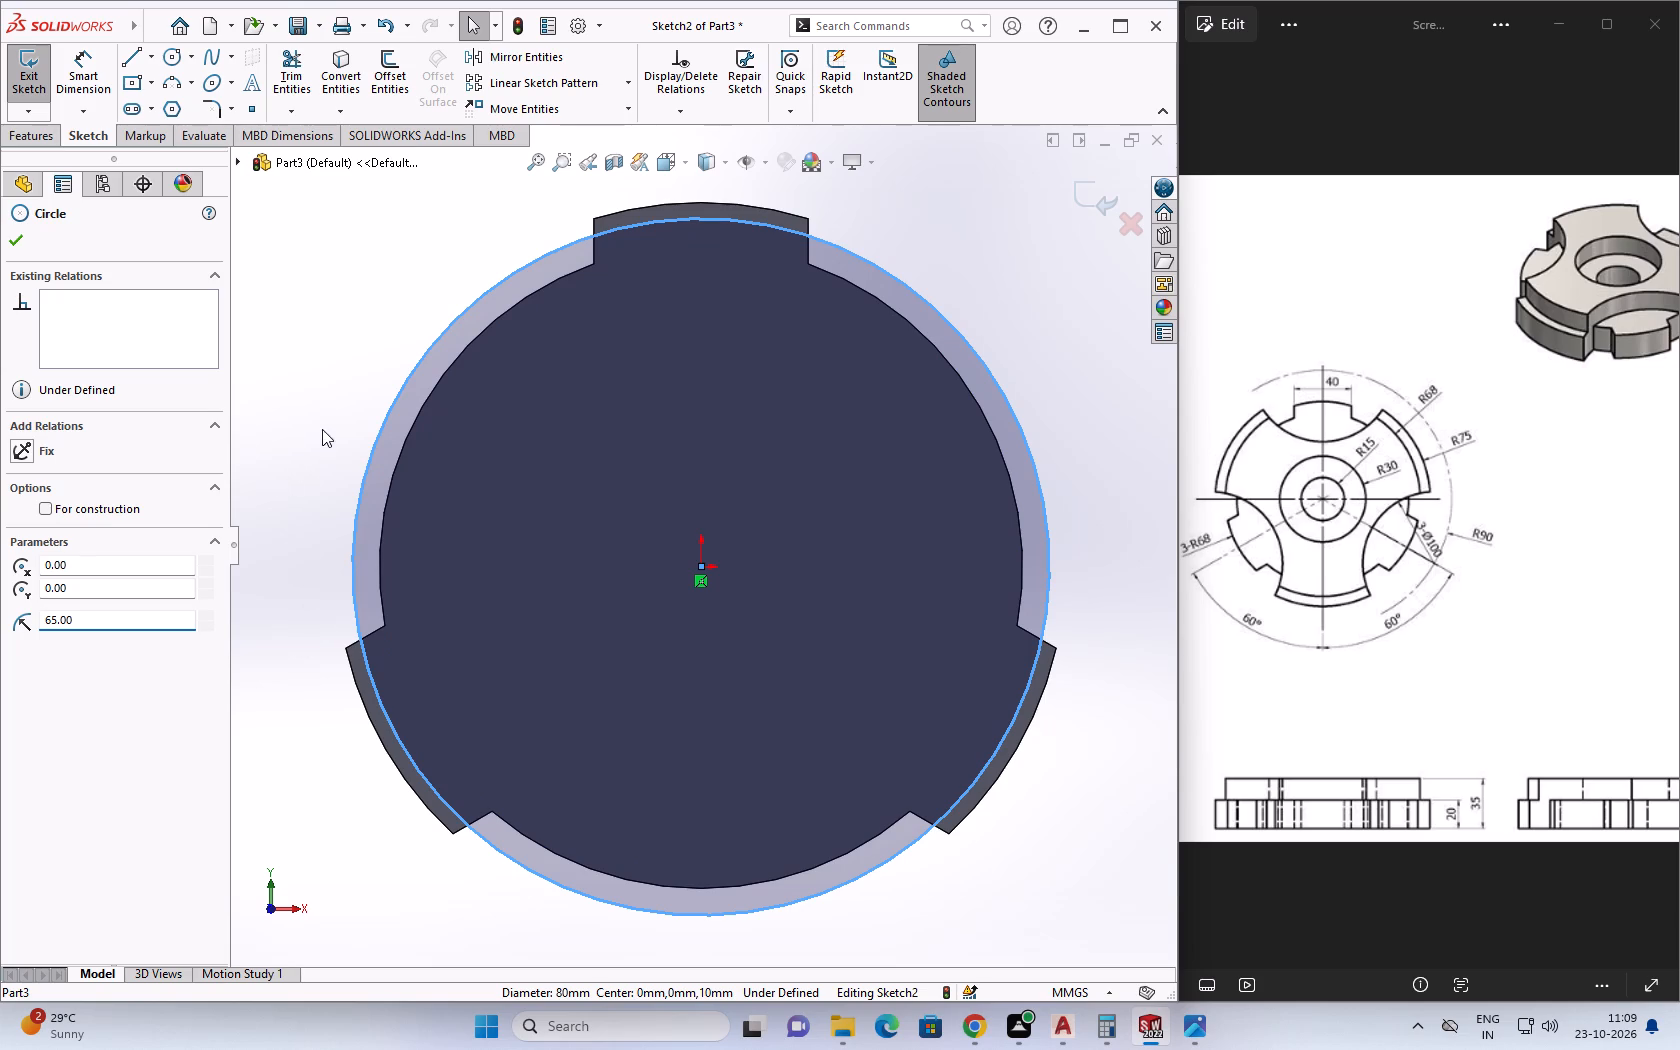
key(Escape)
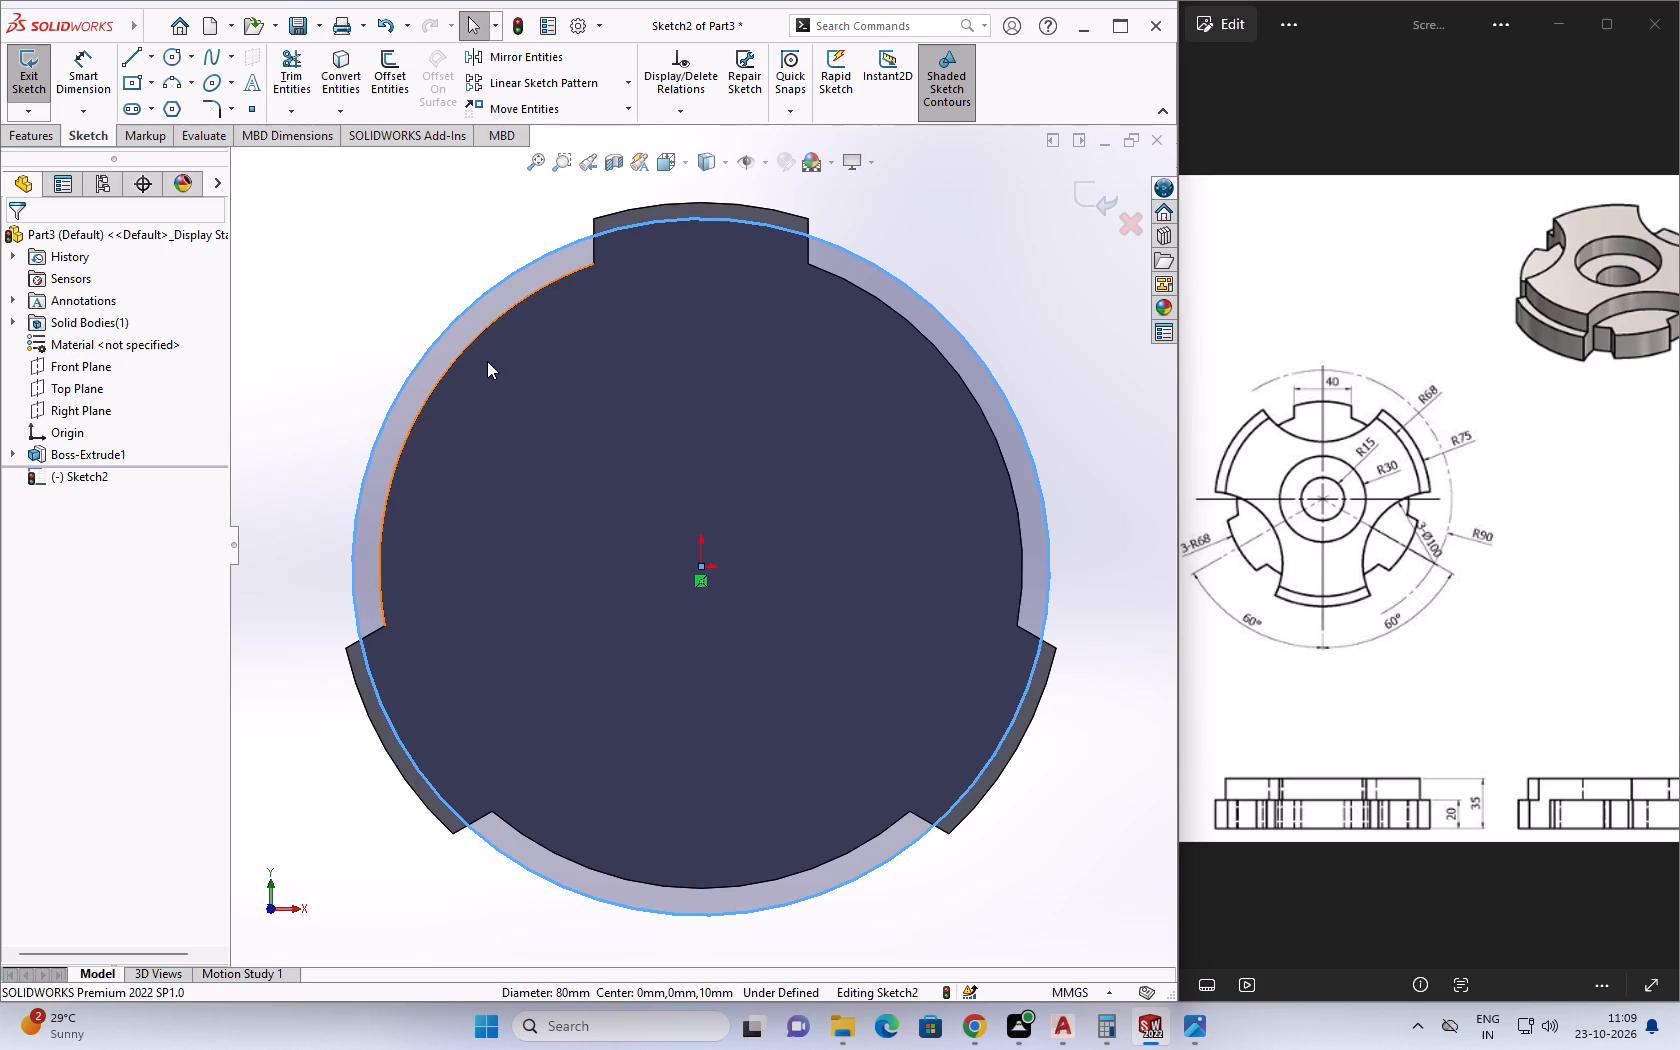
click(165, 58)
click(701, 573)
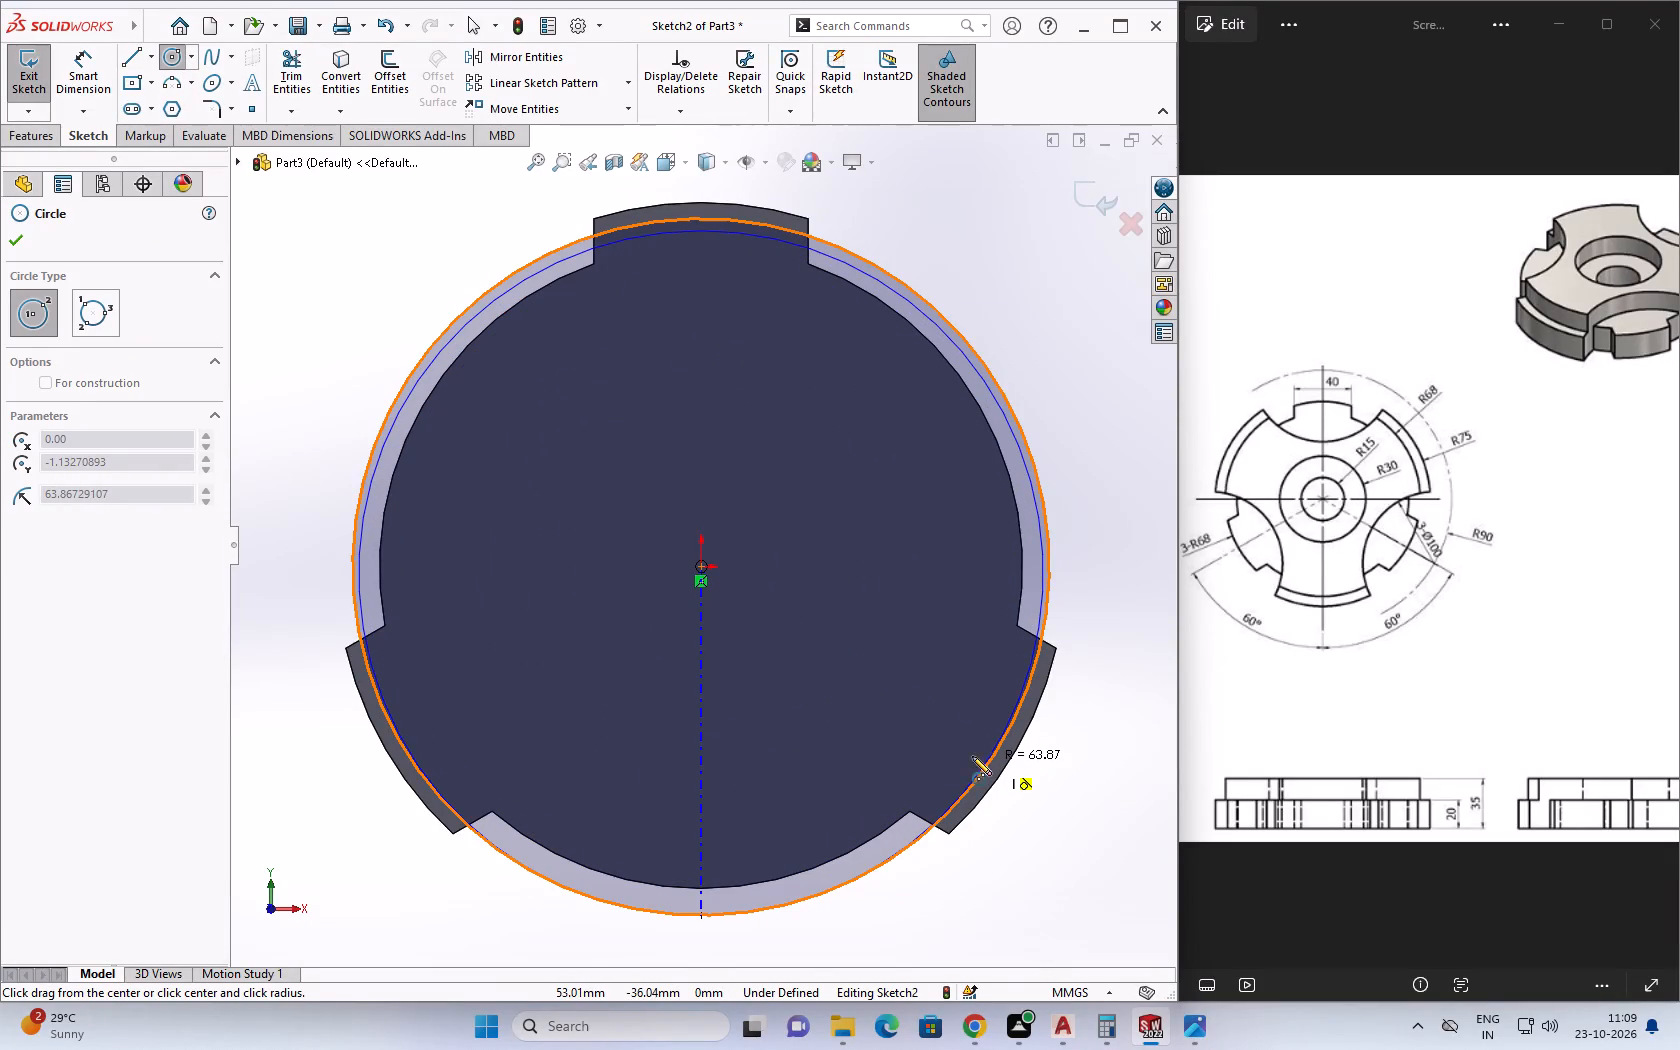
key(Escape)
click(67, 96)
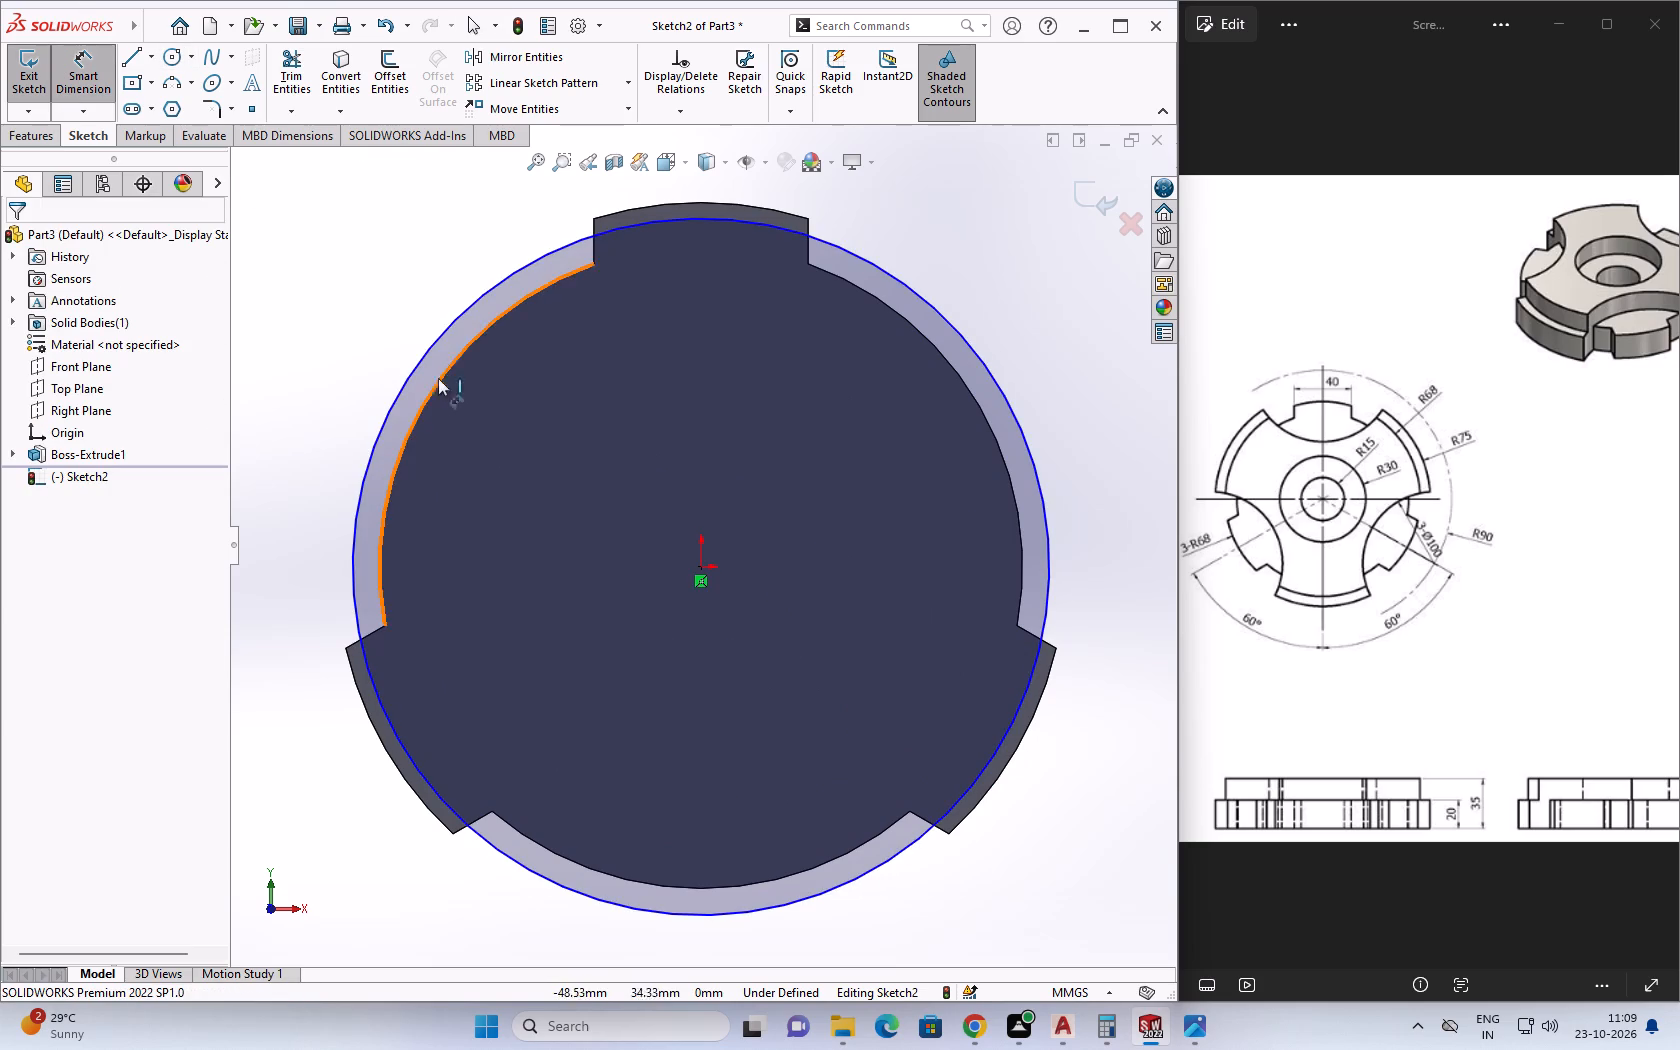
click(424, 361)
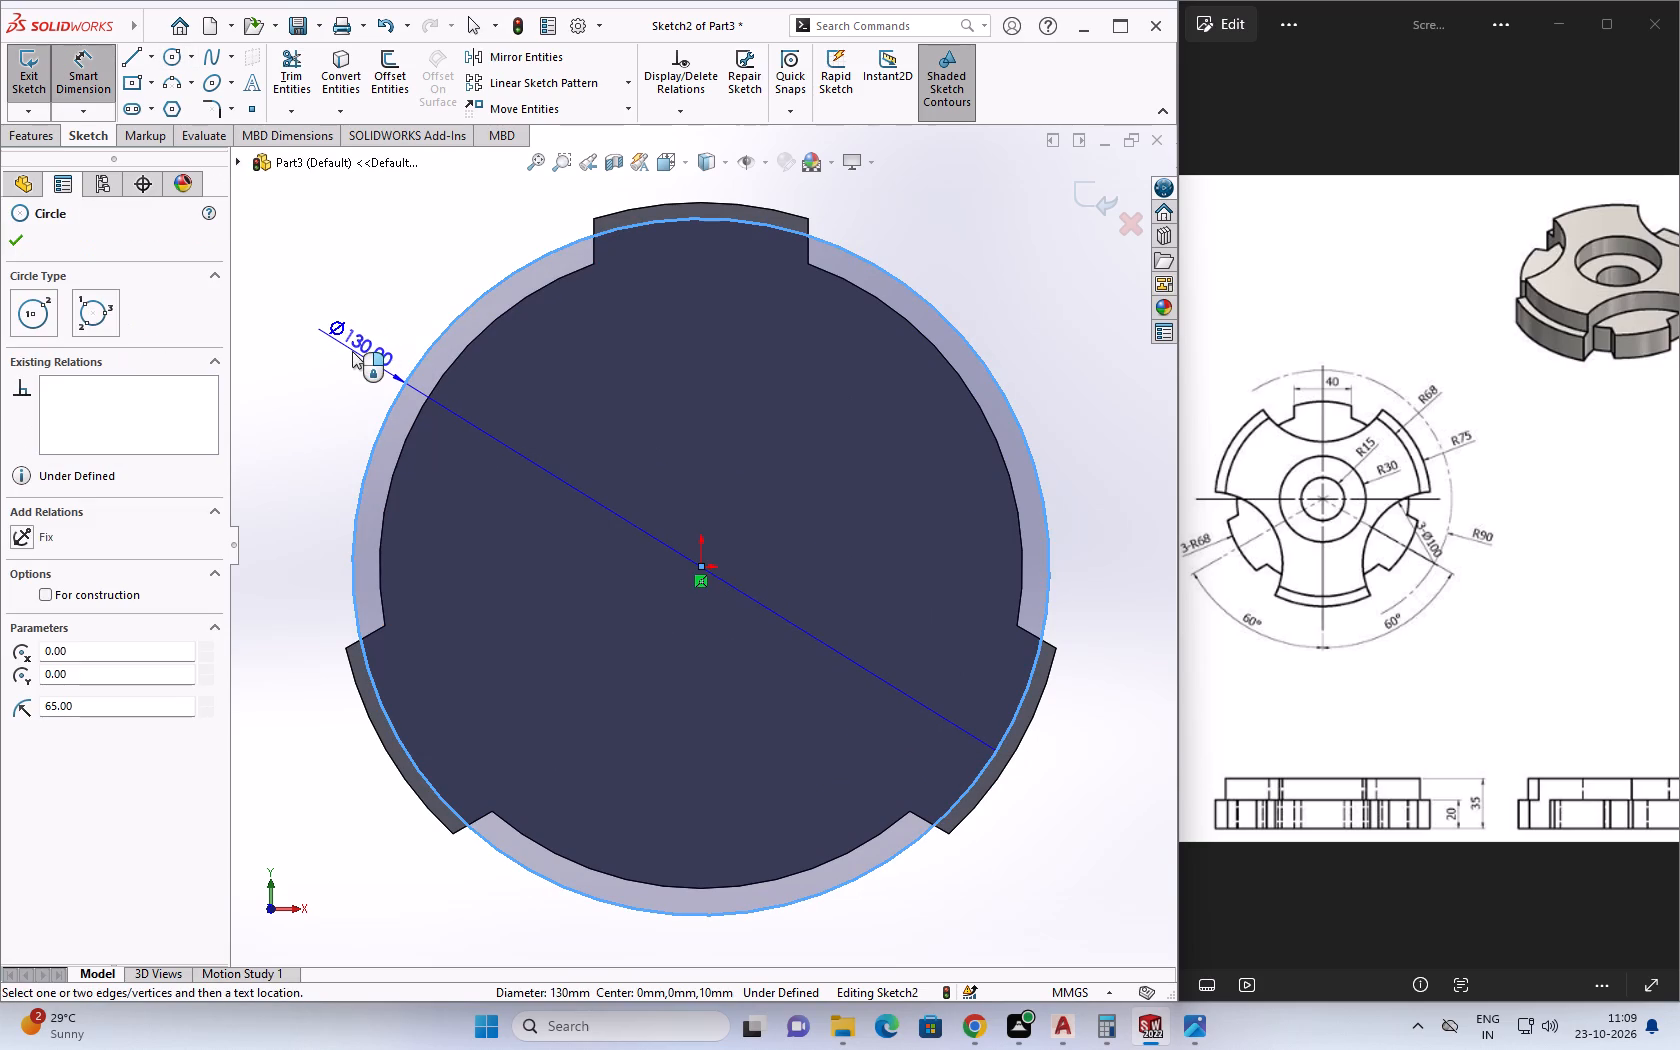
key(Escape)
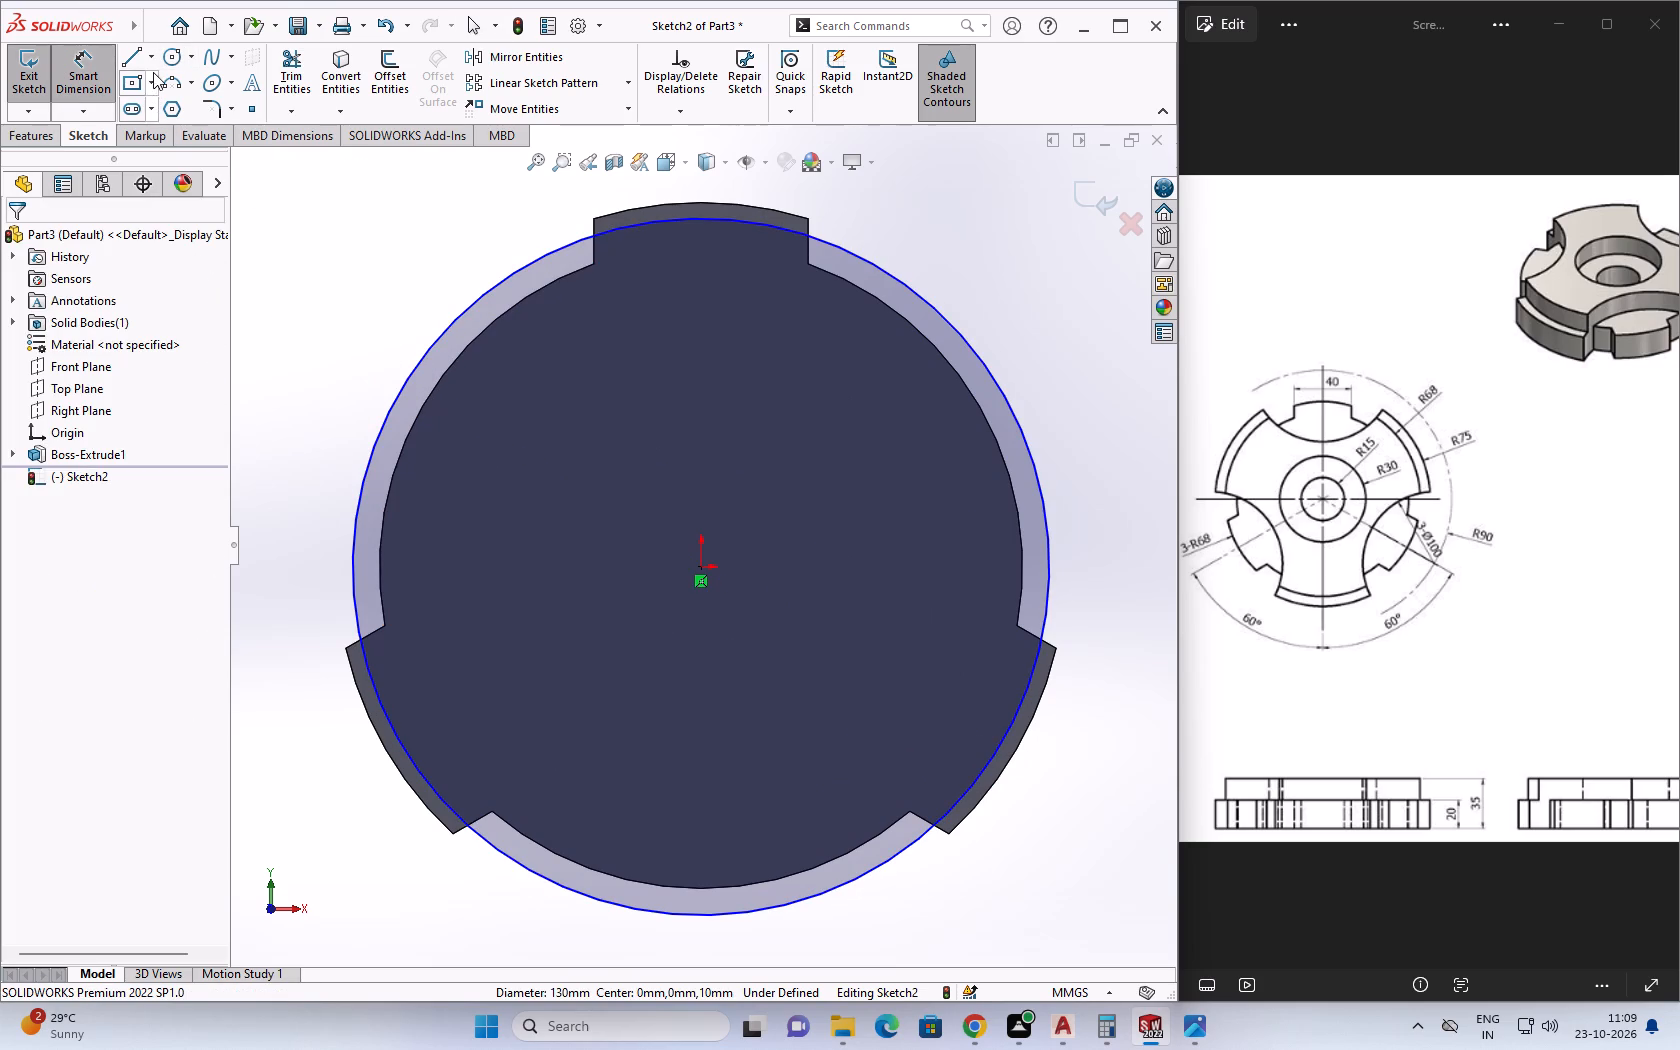
Draw a second circle centred on the origin with a radius of 60 mm, inside the existing circle.
click(163, 63)
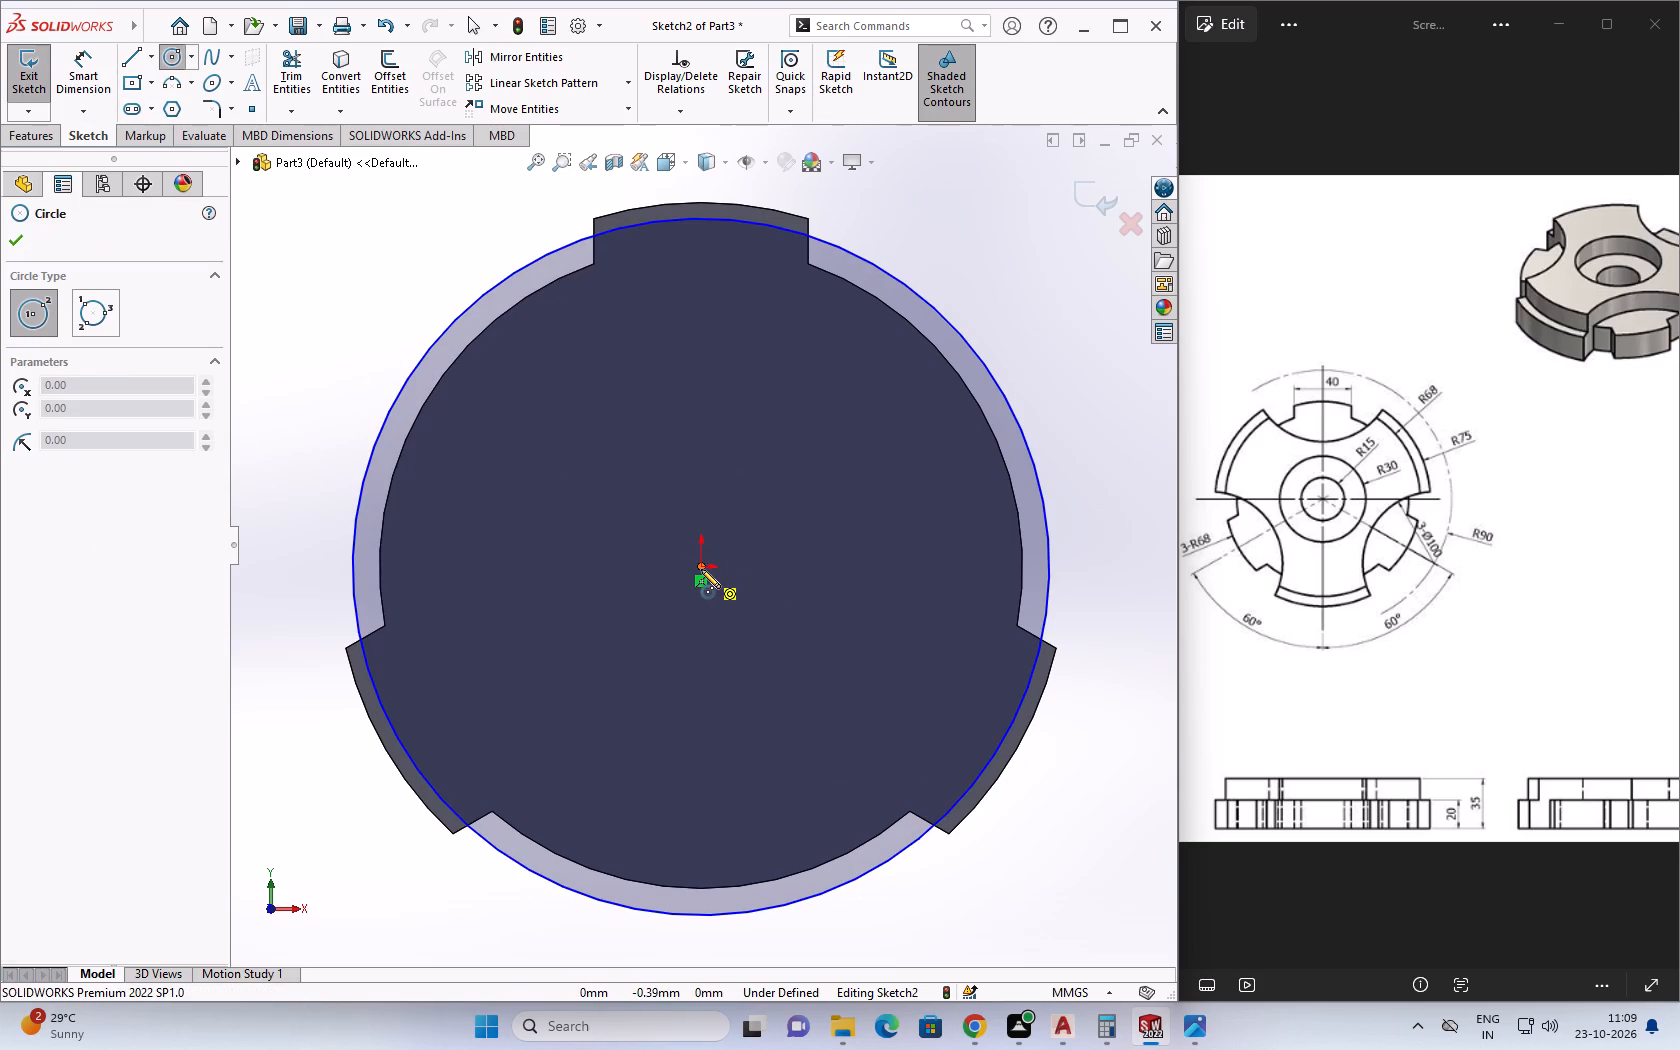
click(701, 569)
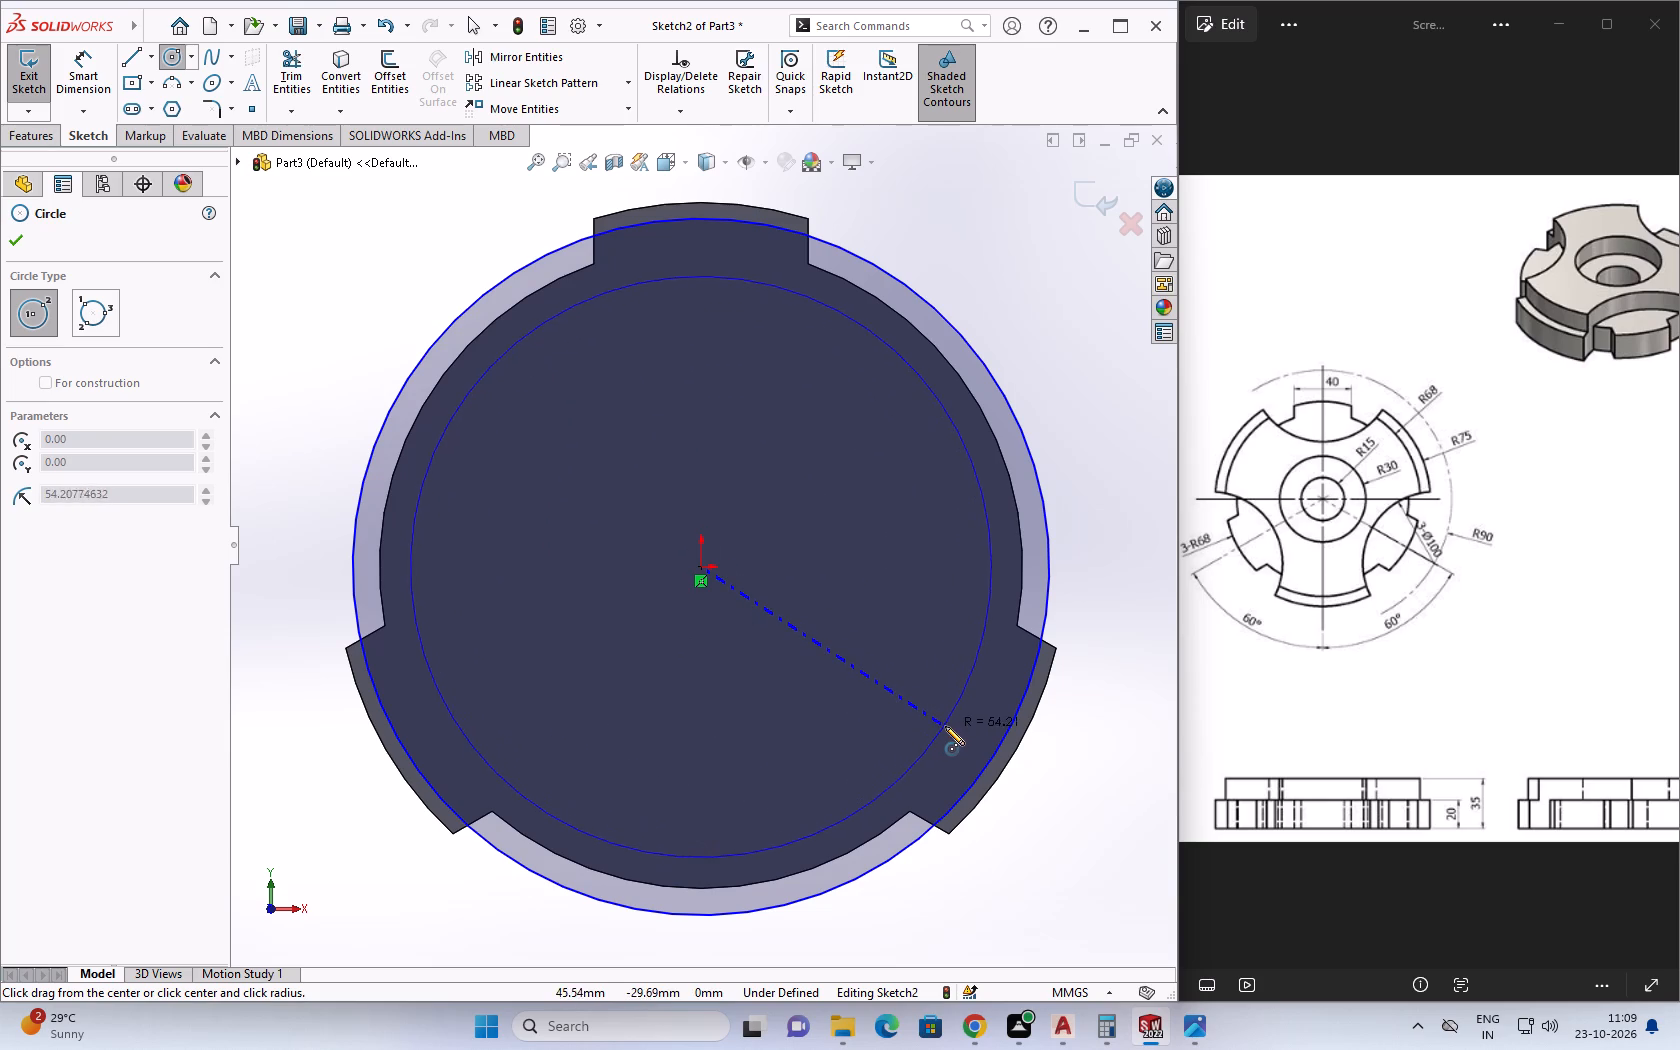
click(964, 737)
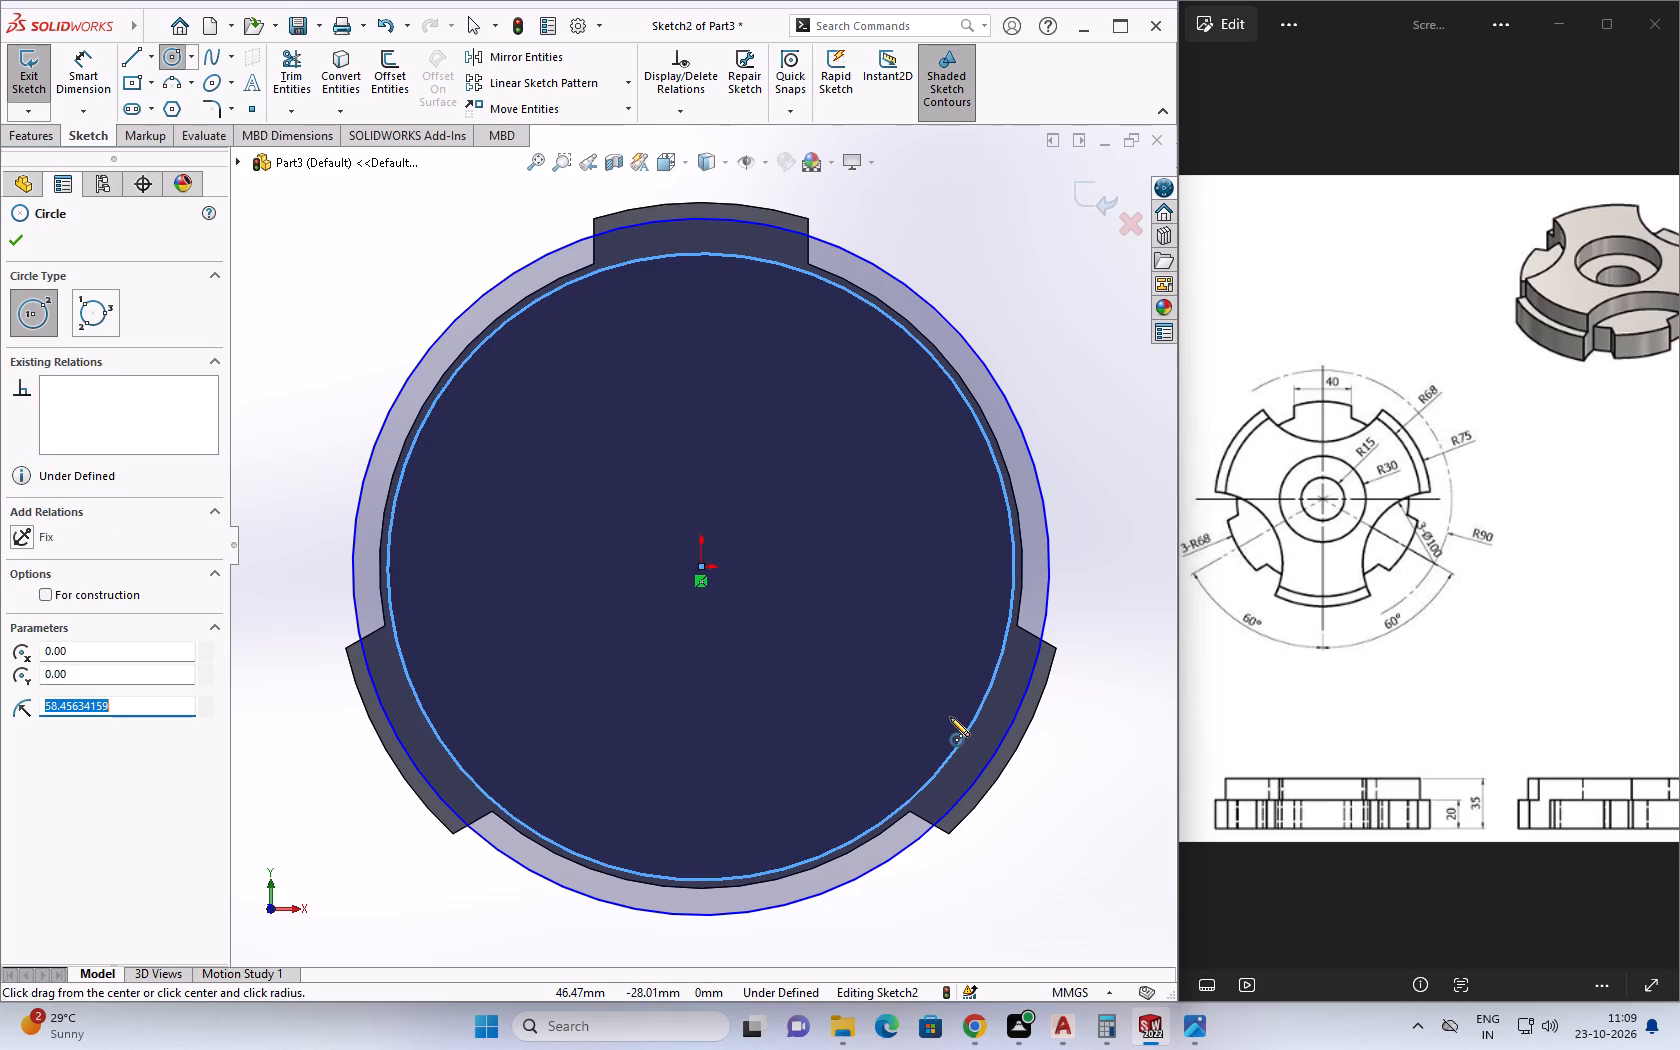
text(60)
key(Return)
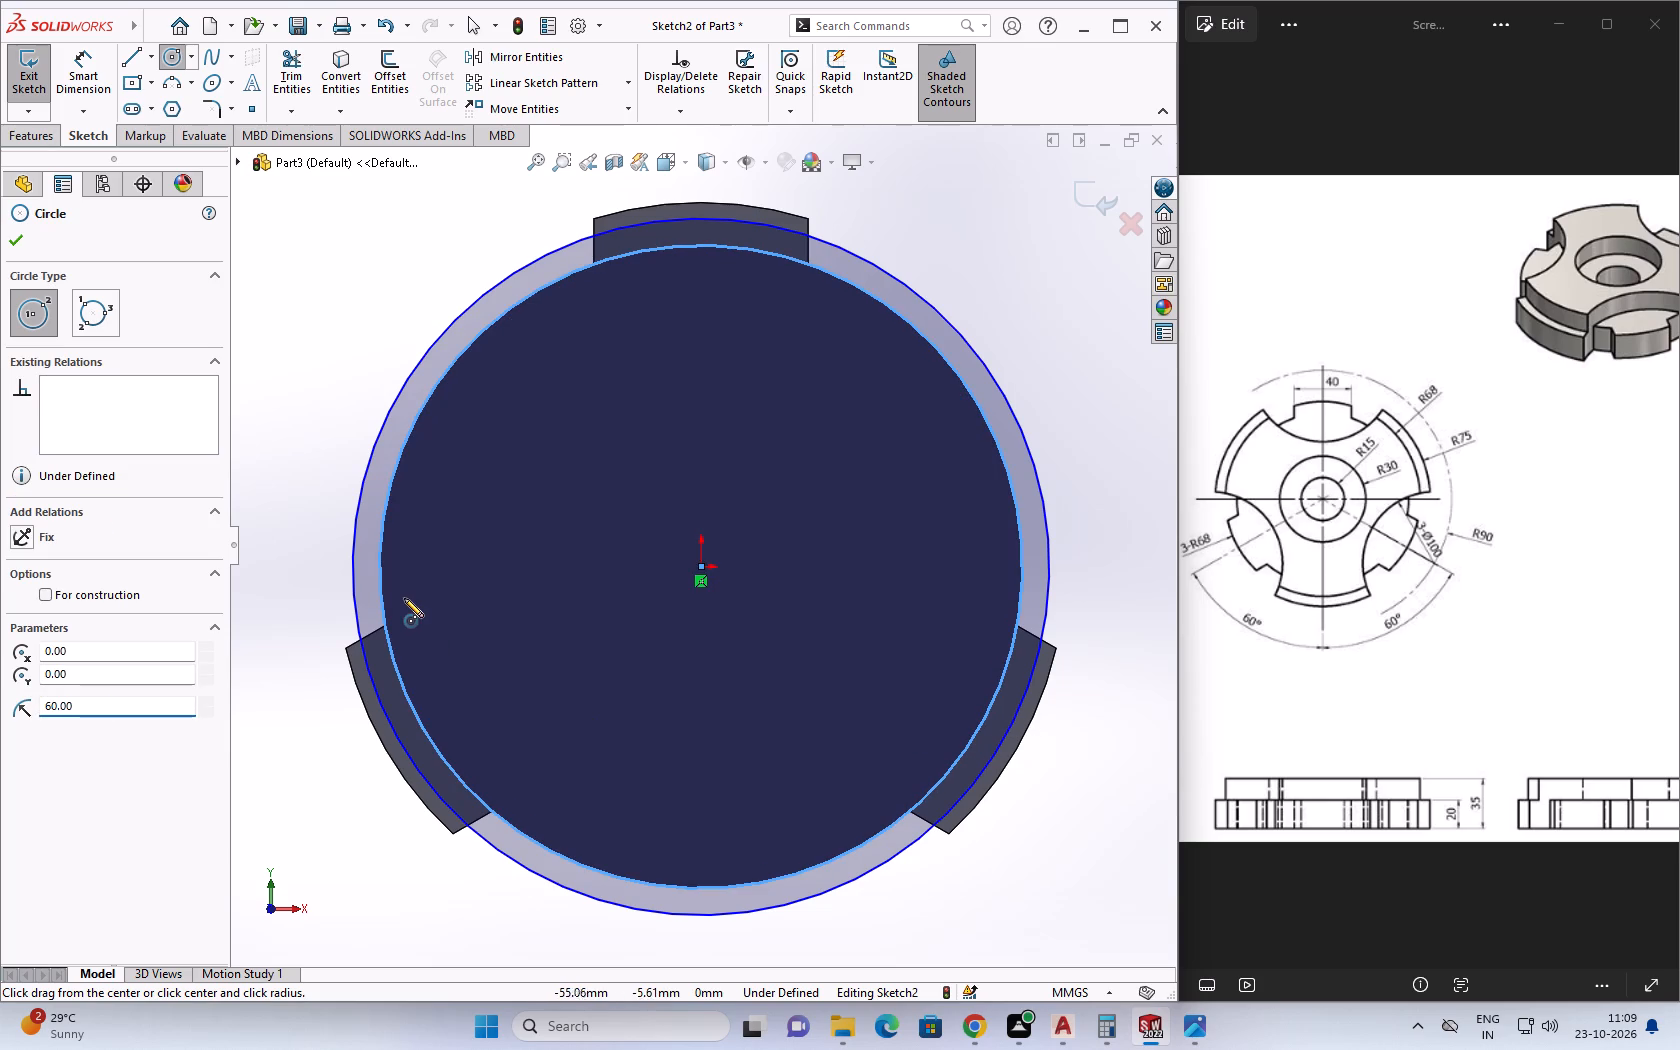
key(Escape)
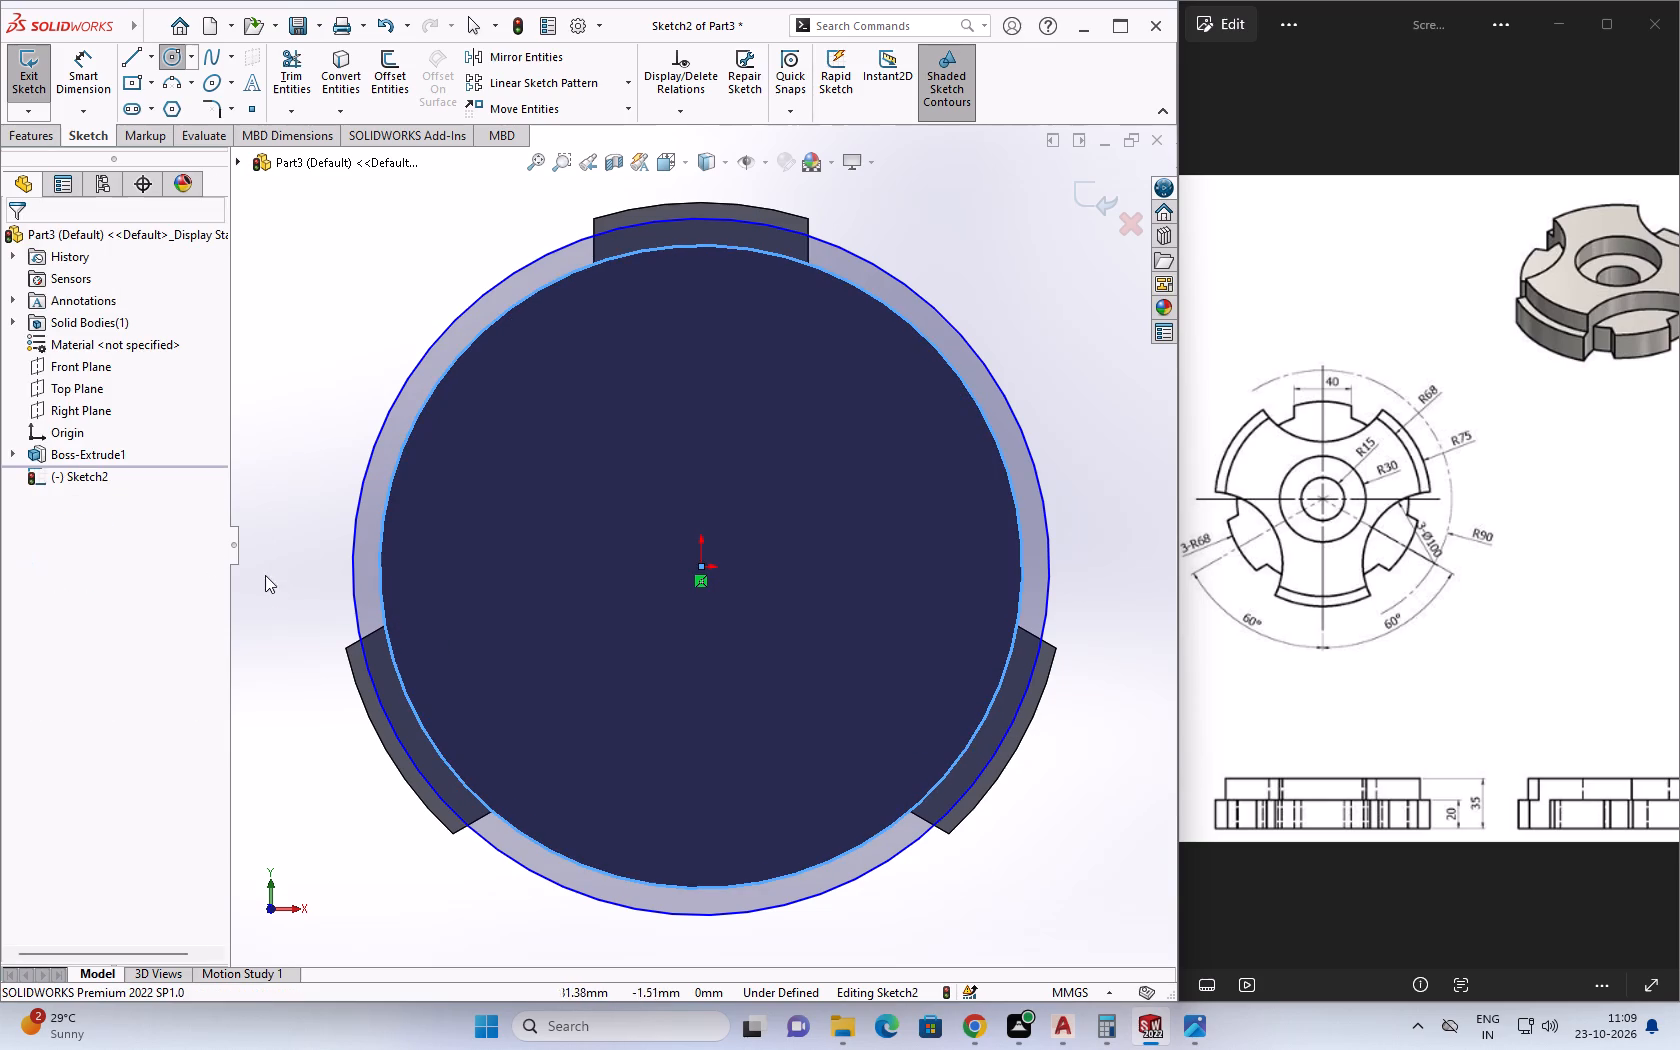
key(Escape)
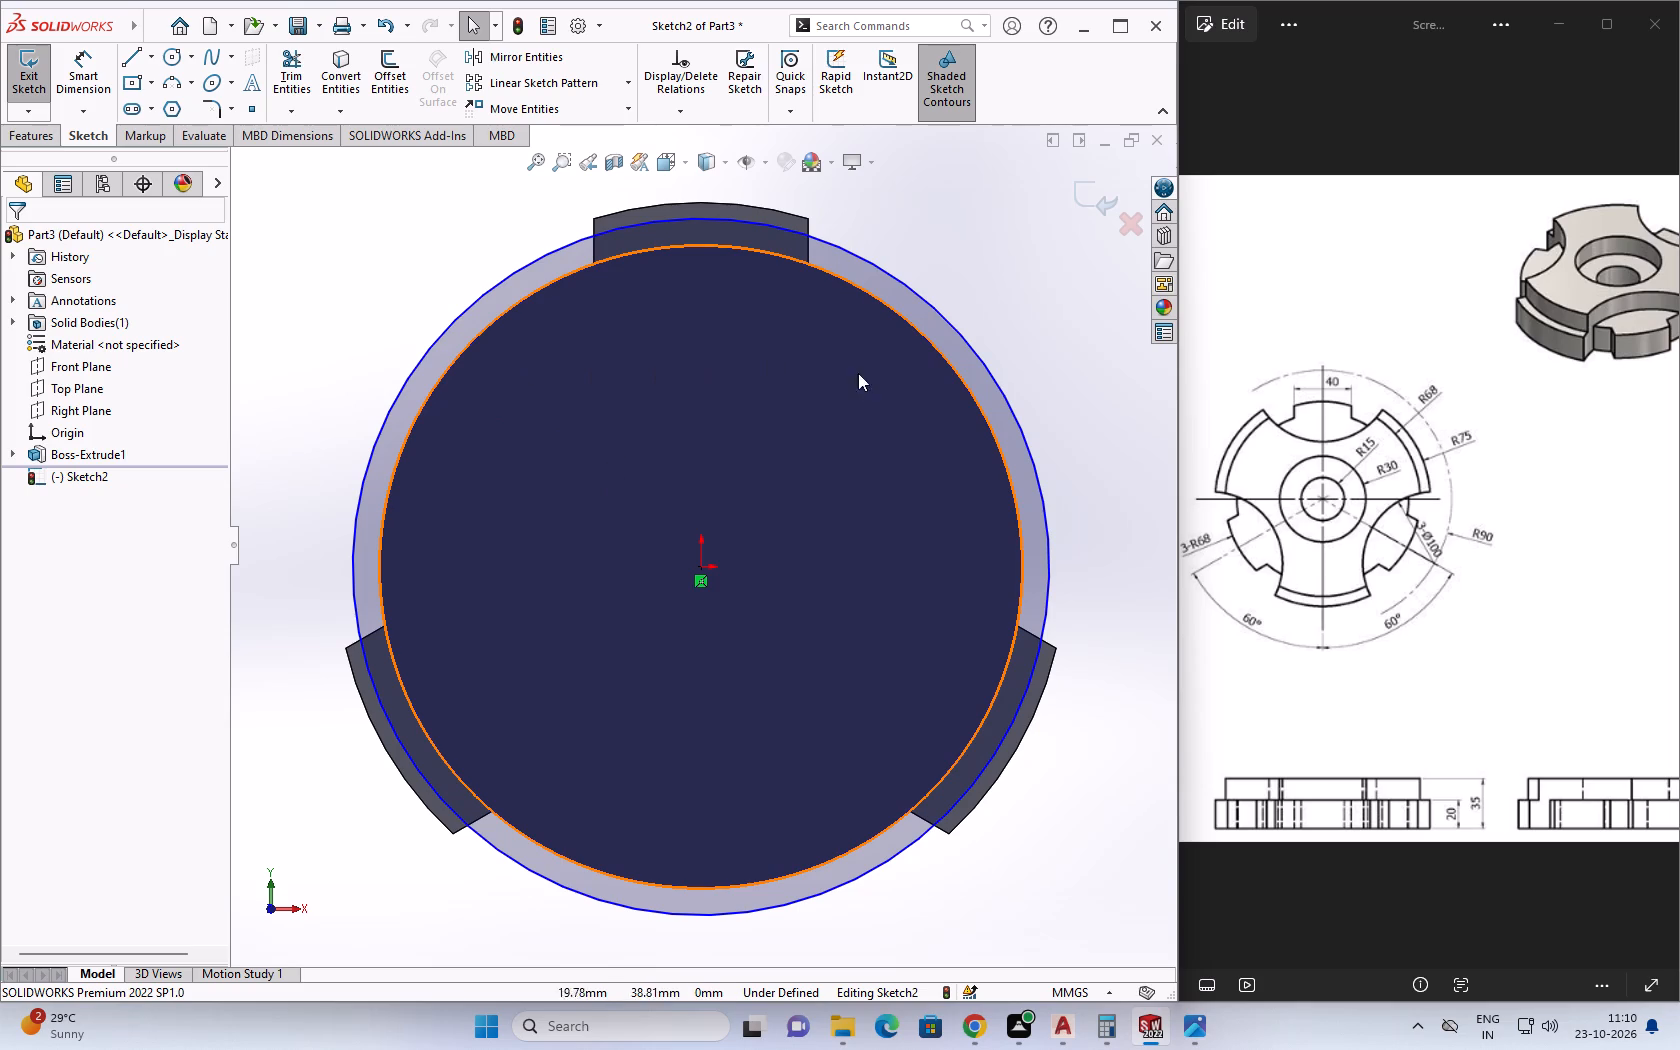
key(Escape)
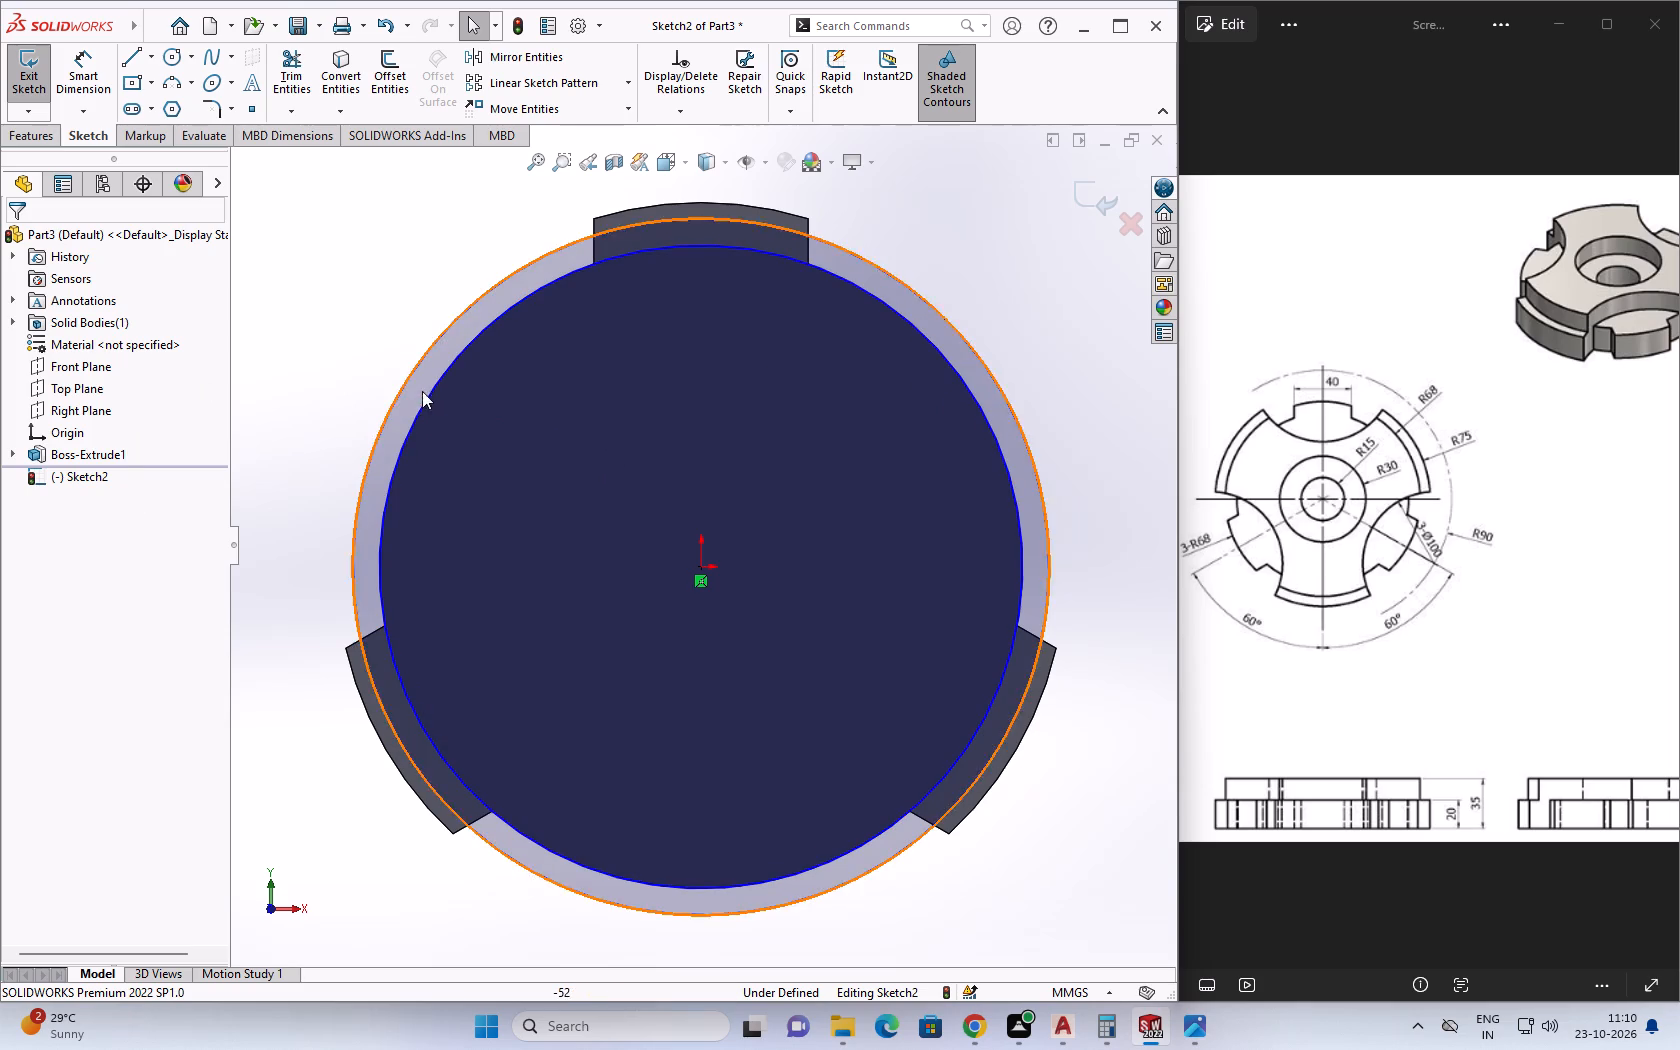
Set the inner circle's radius to 61 mm.
click(427, 396)
text(61)
key(Return)
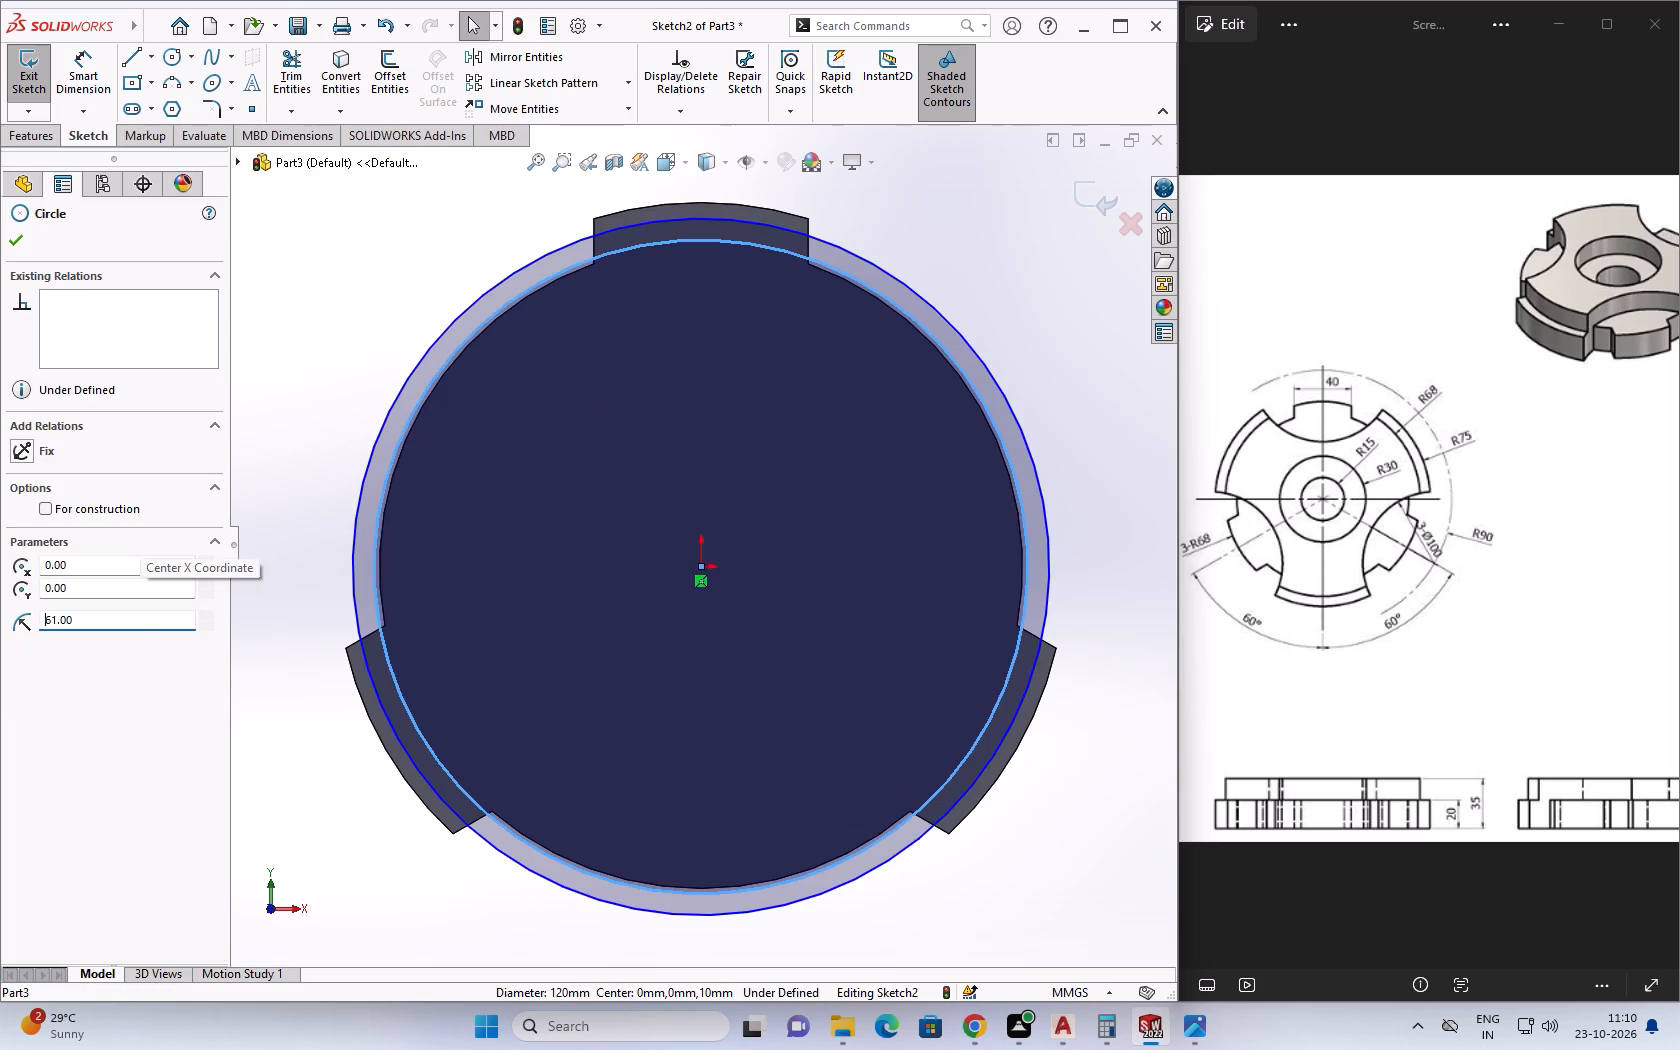
double_click(115, 625)
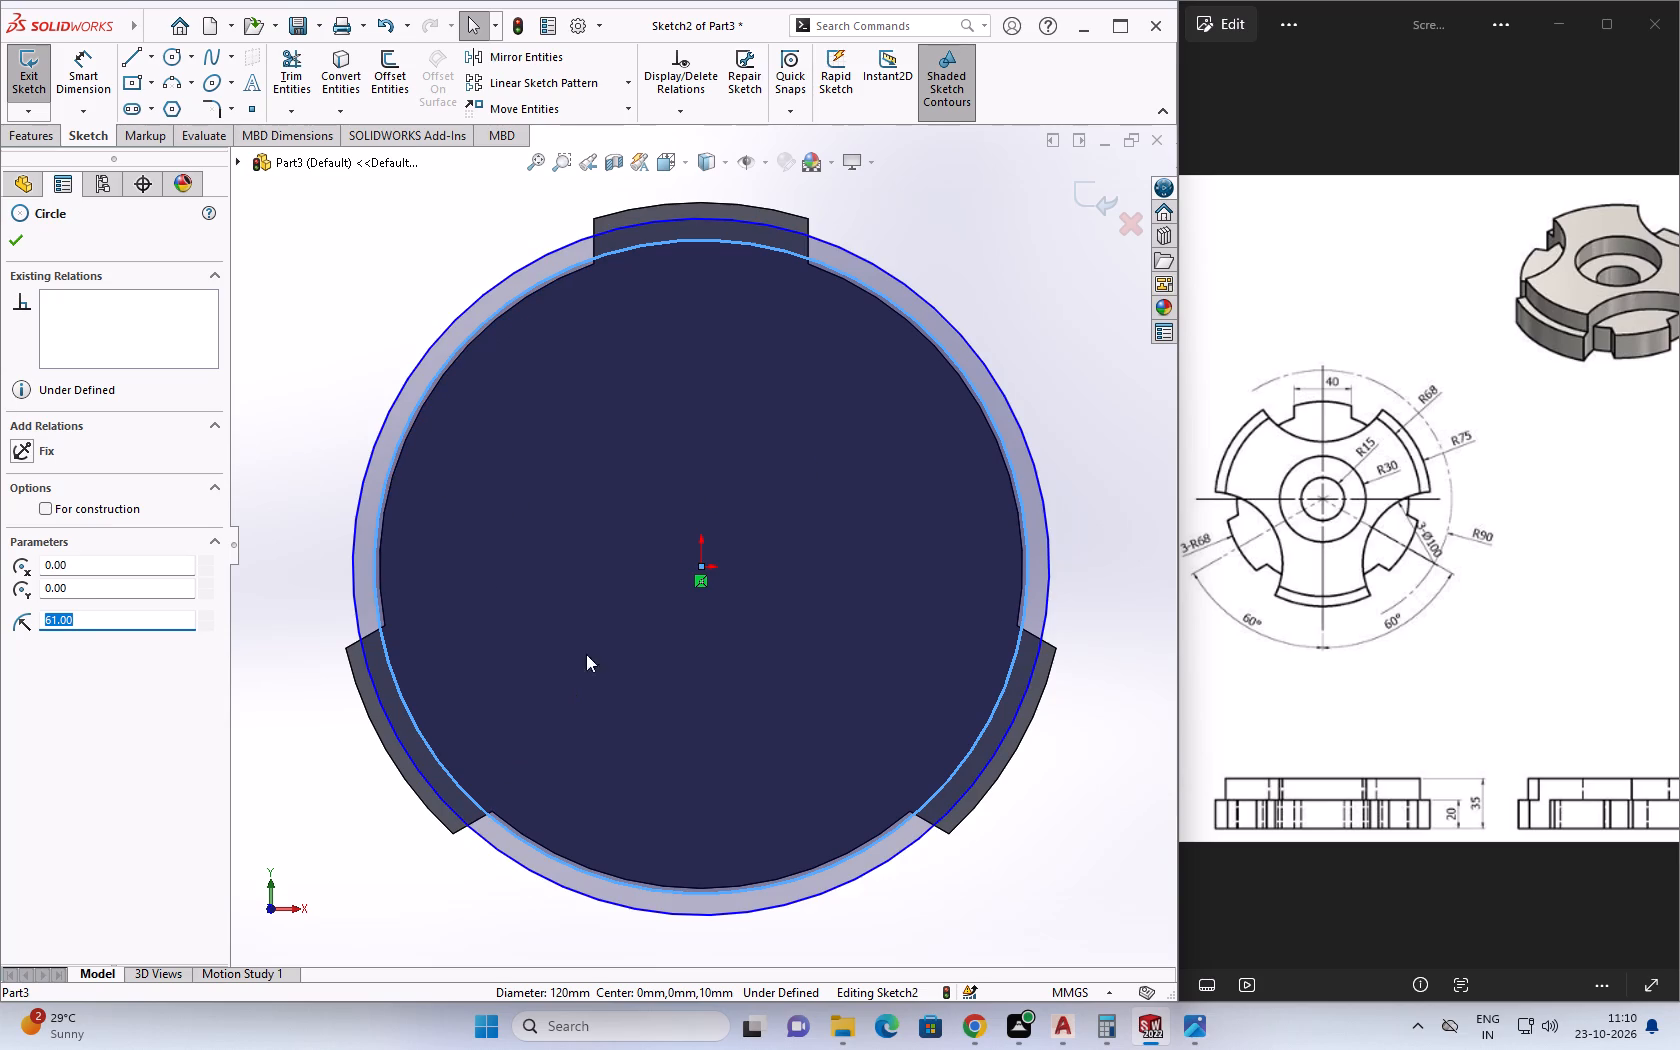
key(Escape)
key(Escape)
key(Escape)
key(Escape)
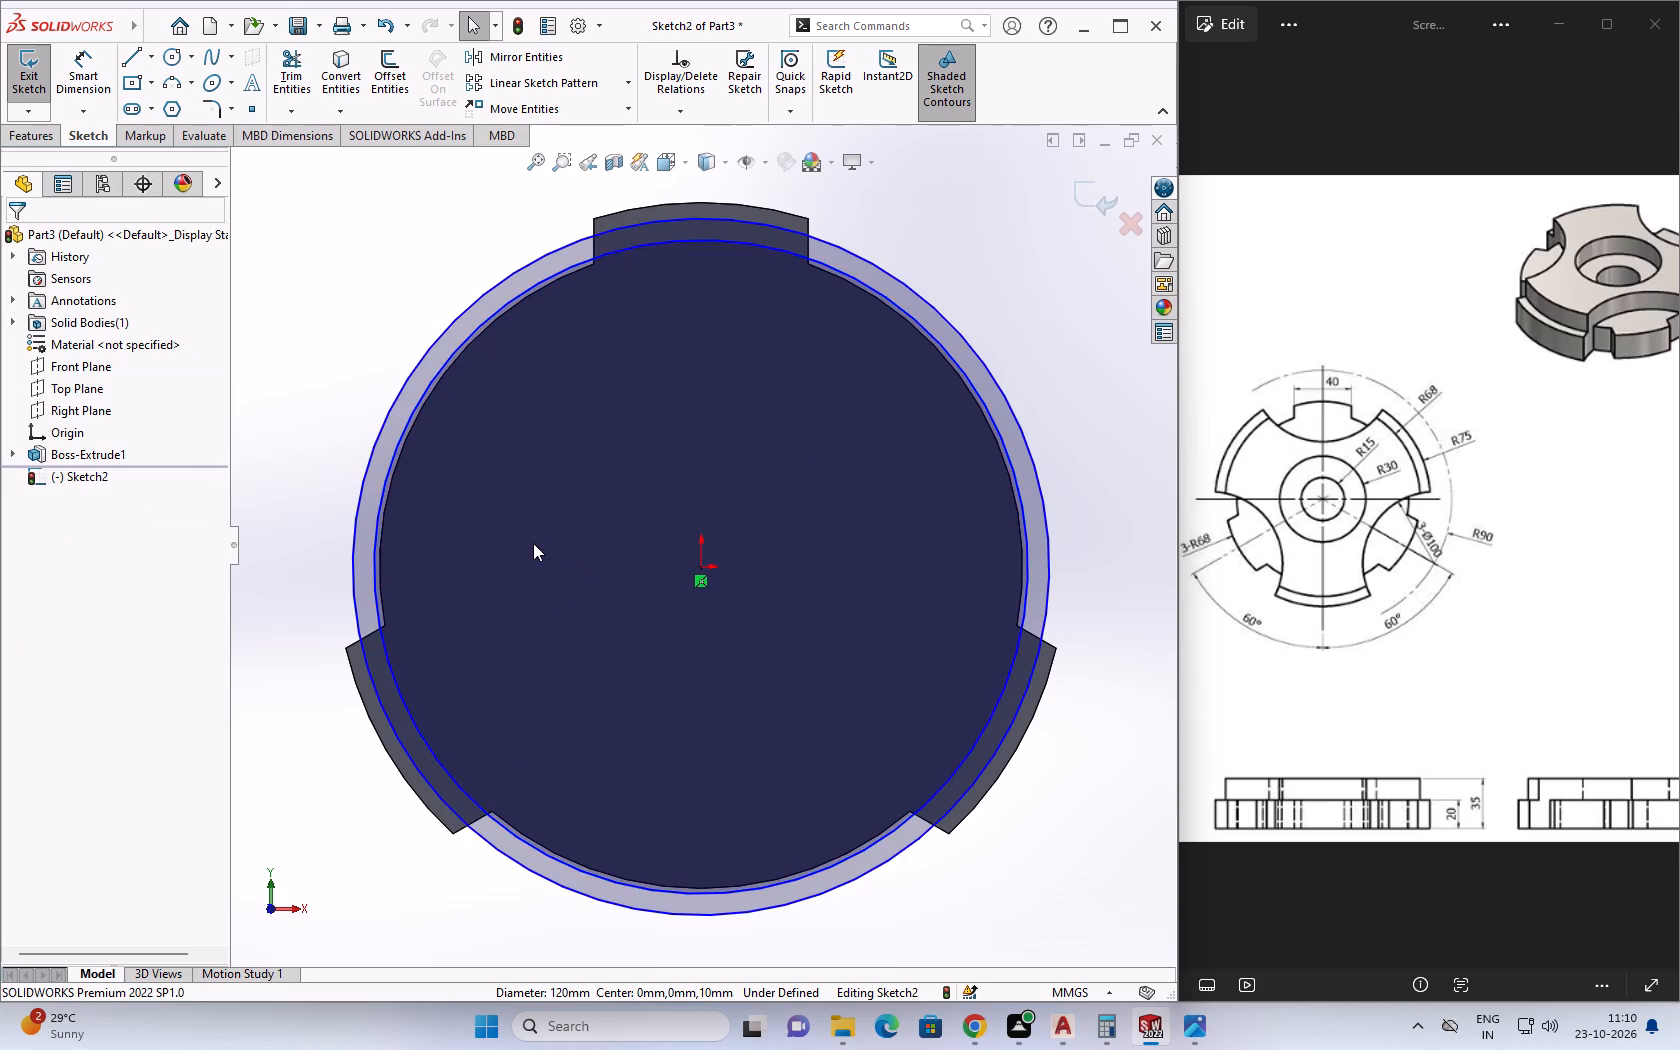
key(Escape)
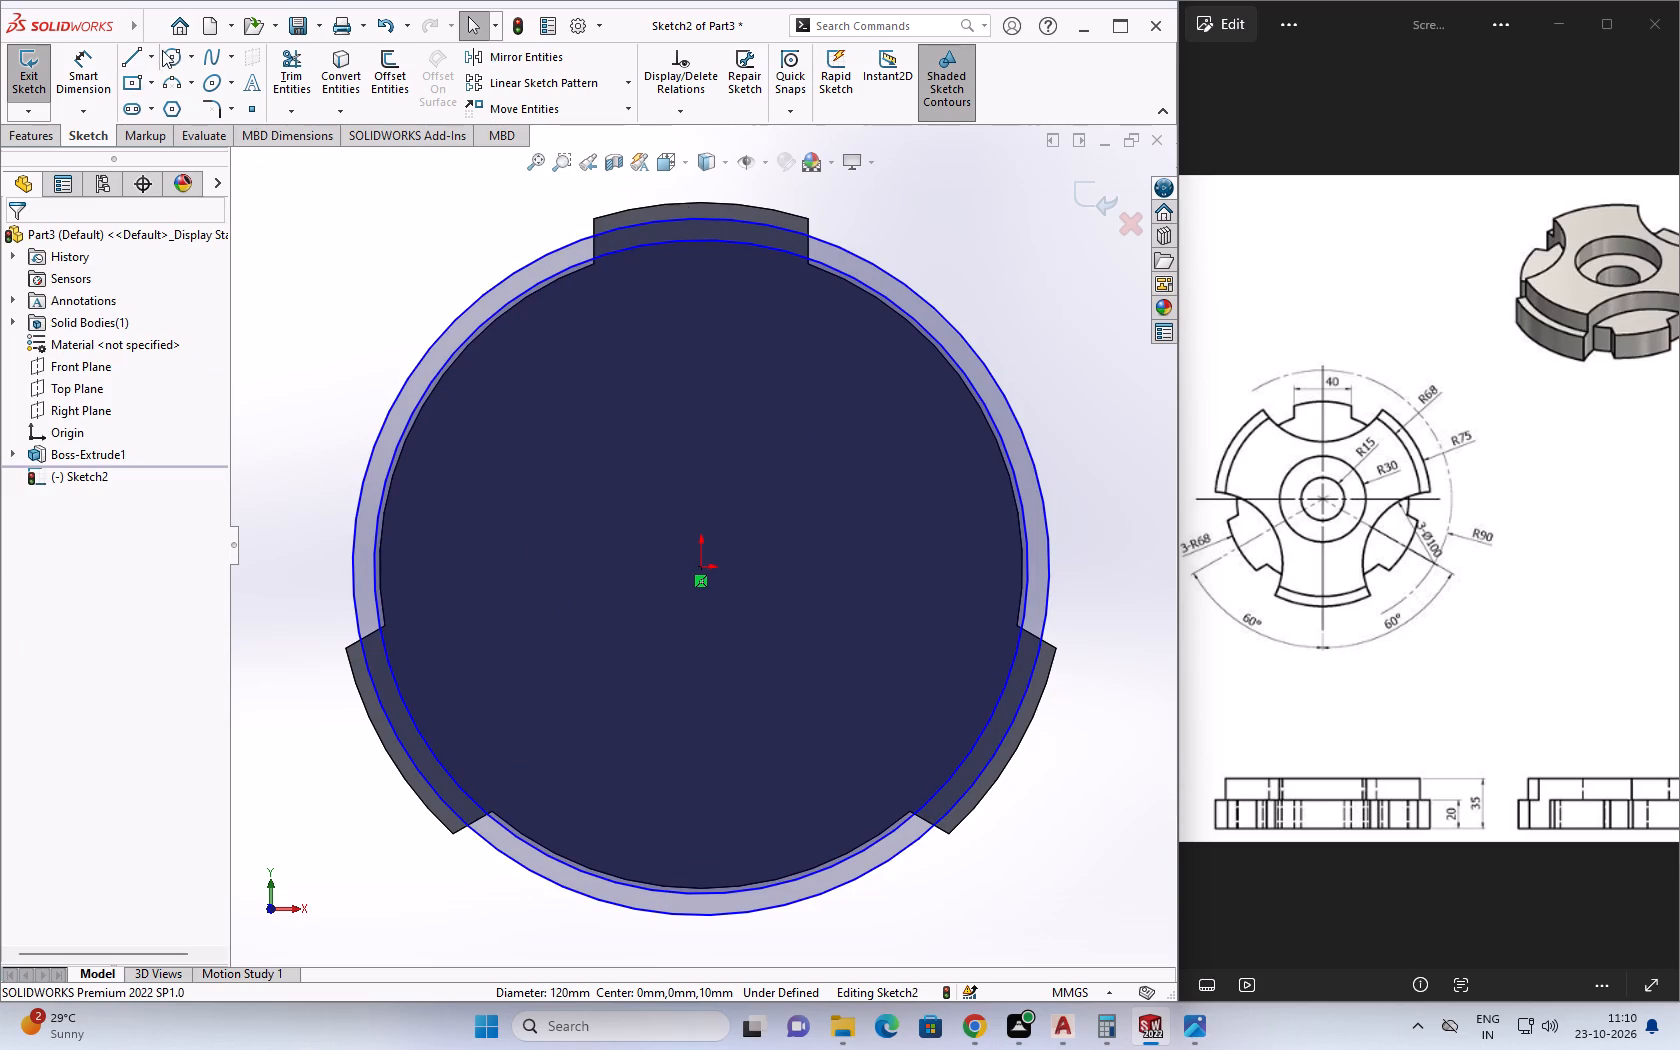
Draw a vertical centerline about 96 mm long from the origin up past the upper tab.
click(157, 51)
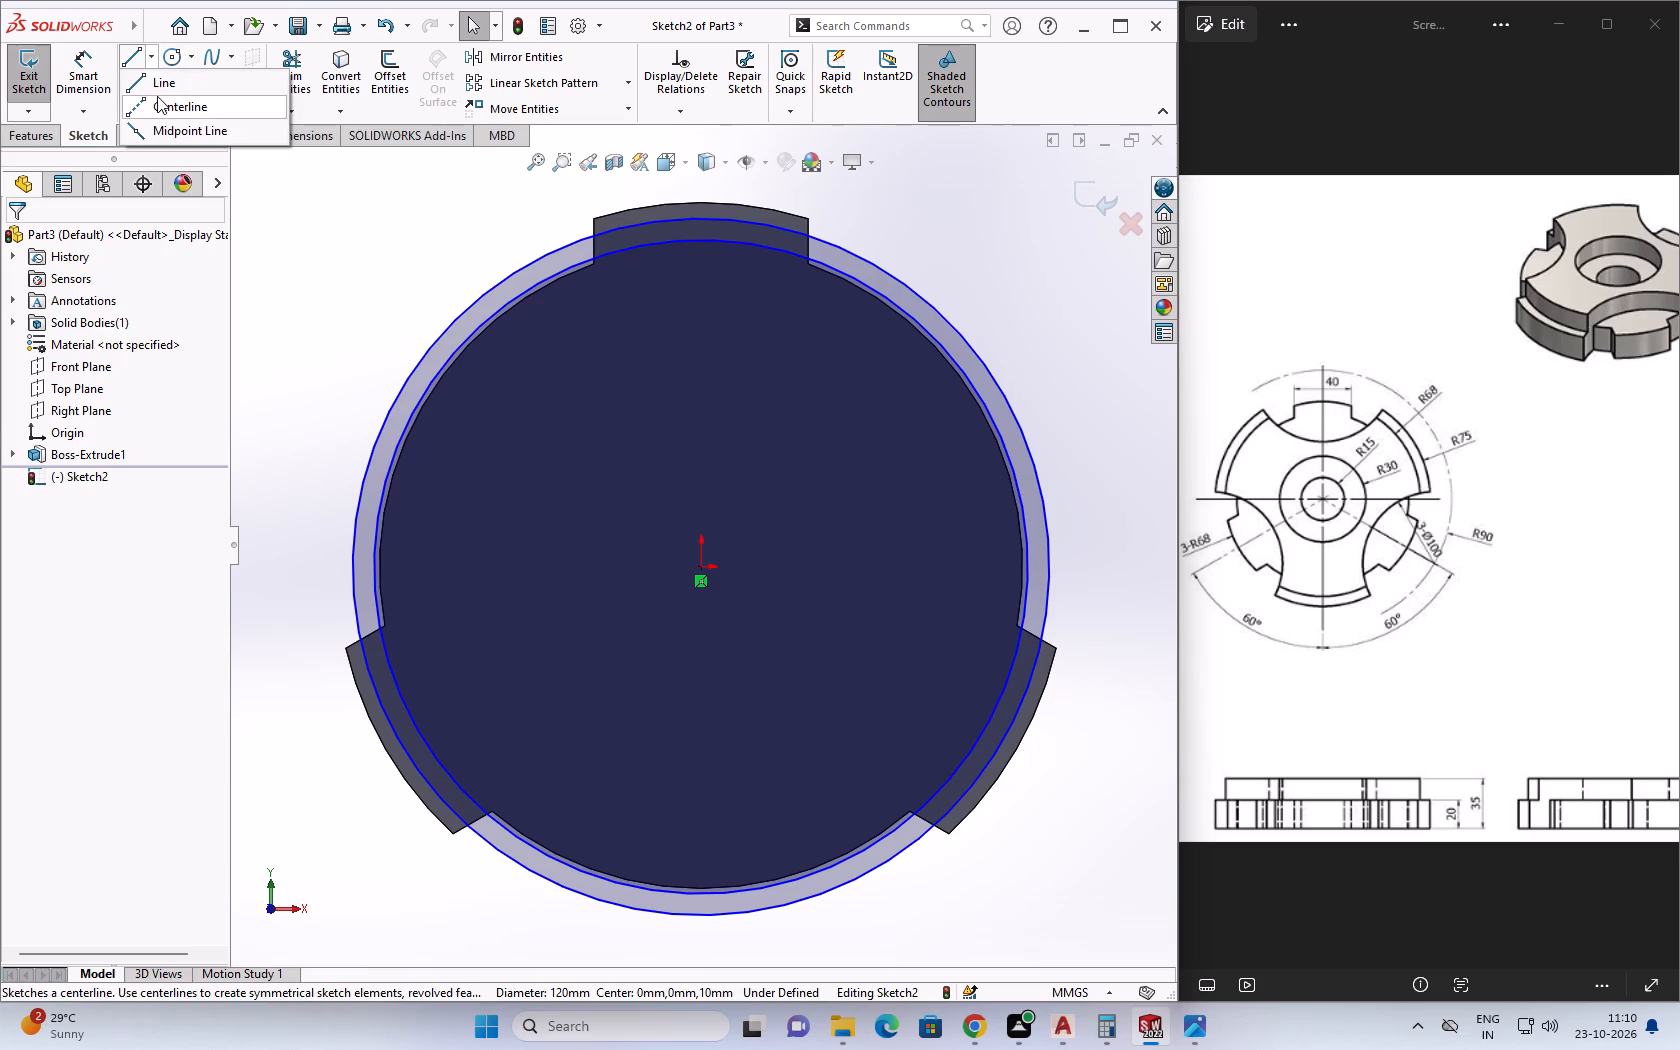
click(157, 96)
click(698, 568)
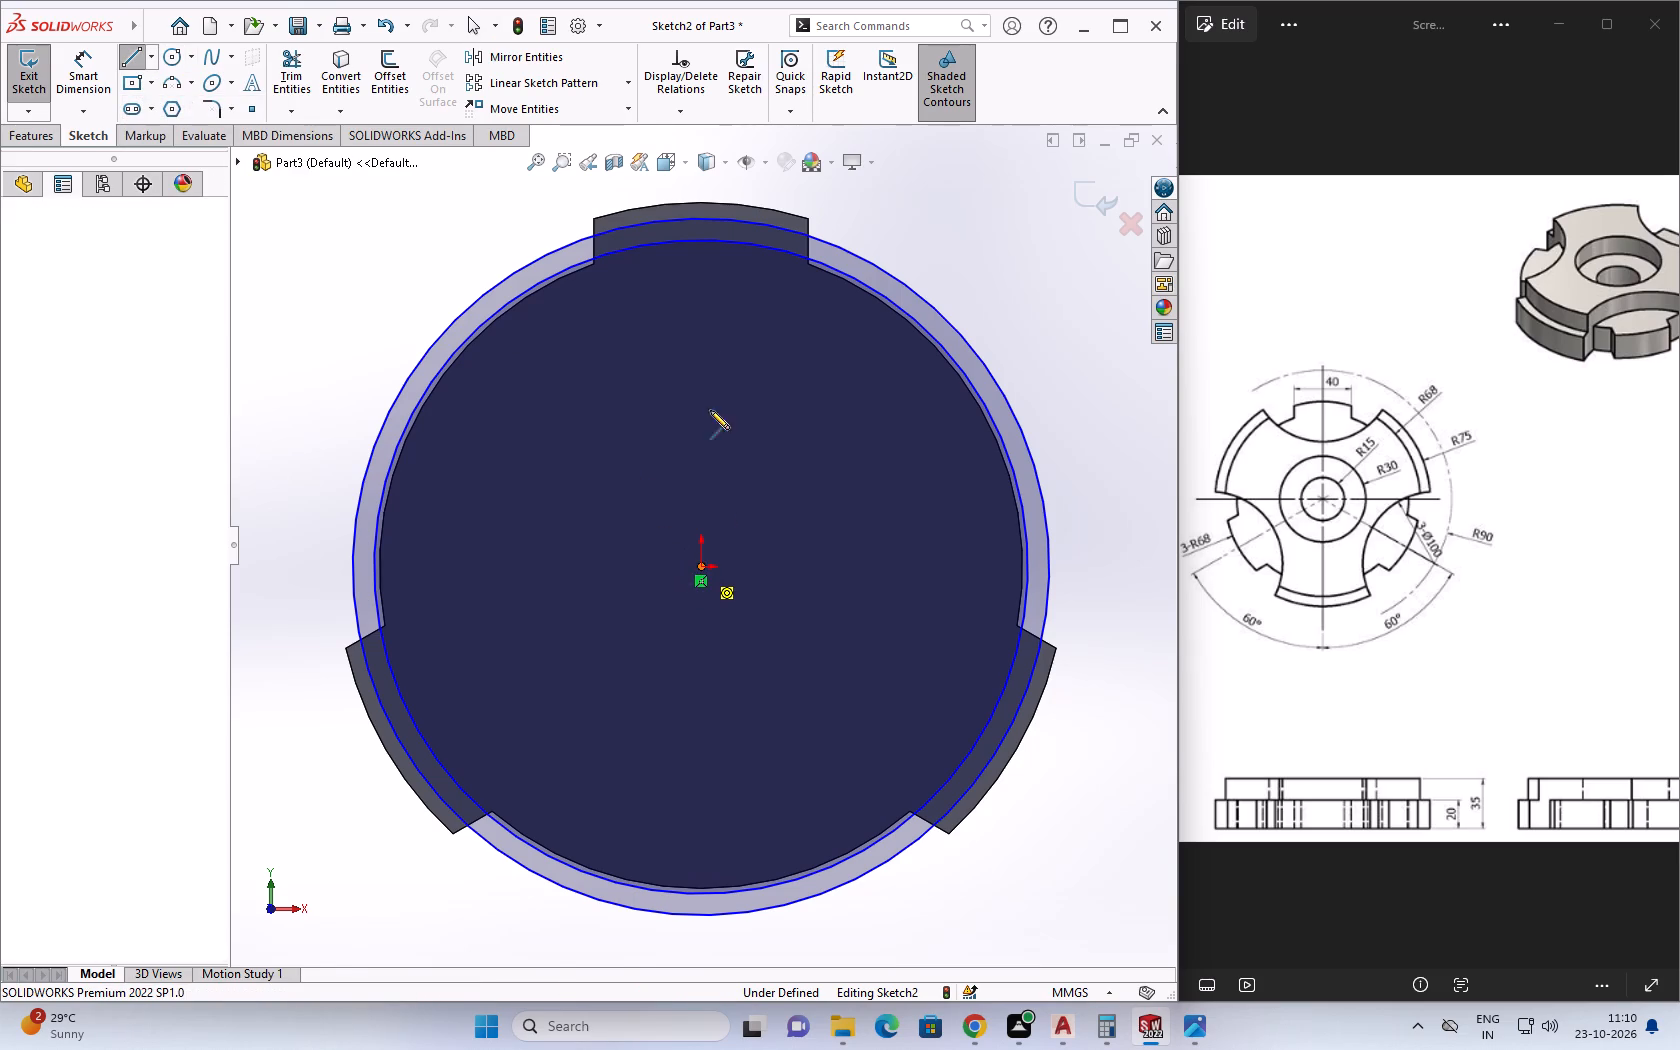
scroll(711, 210, down, 3)
scroll(711, 230, up, 4)
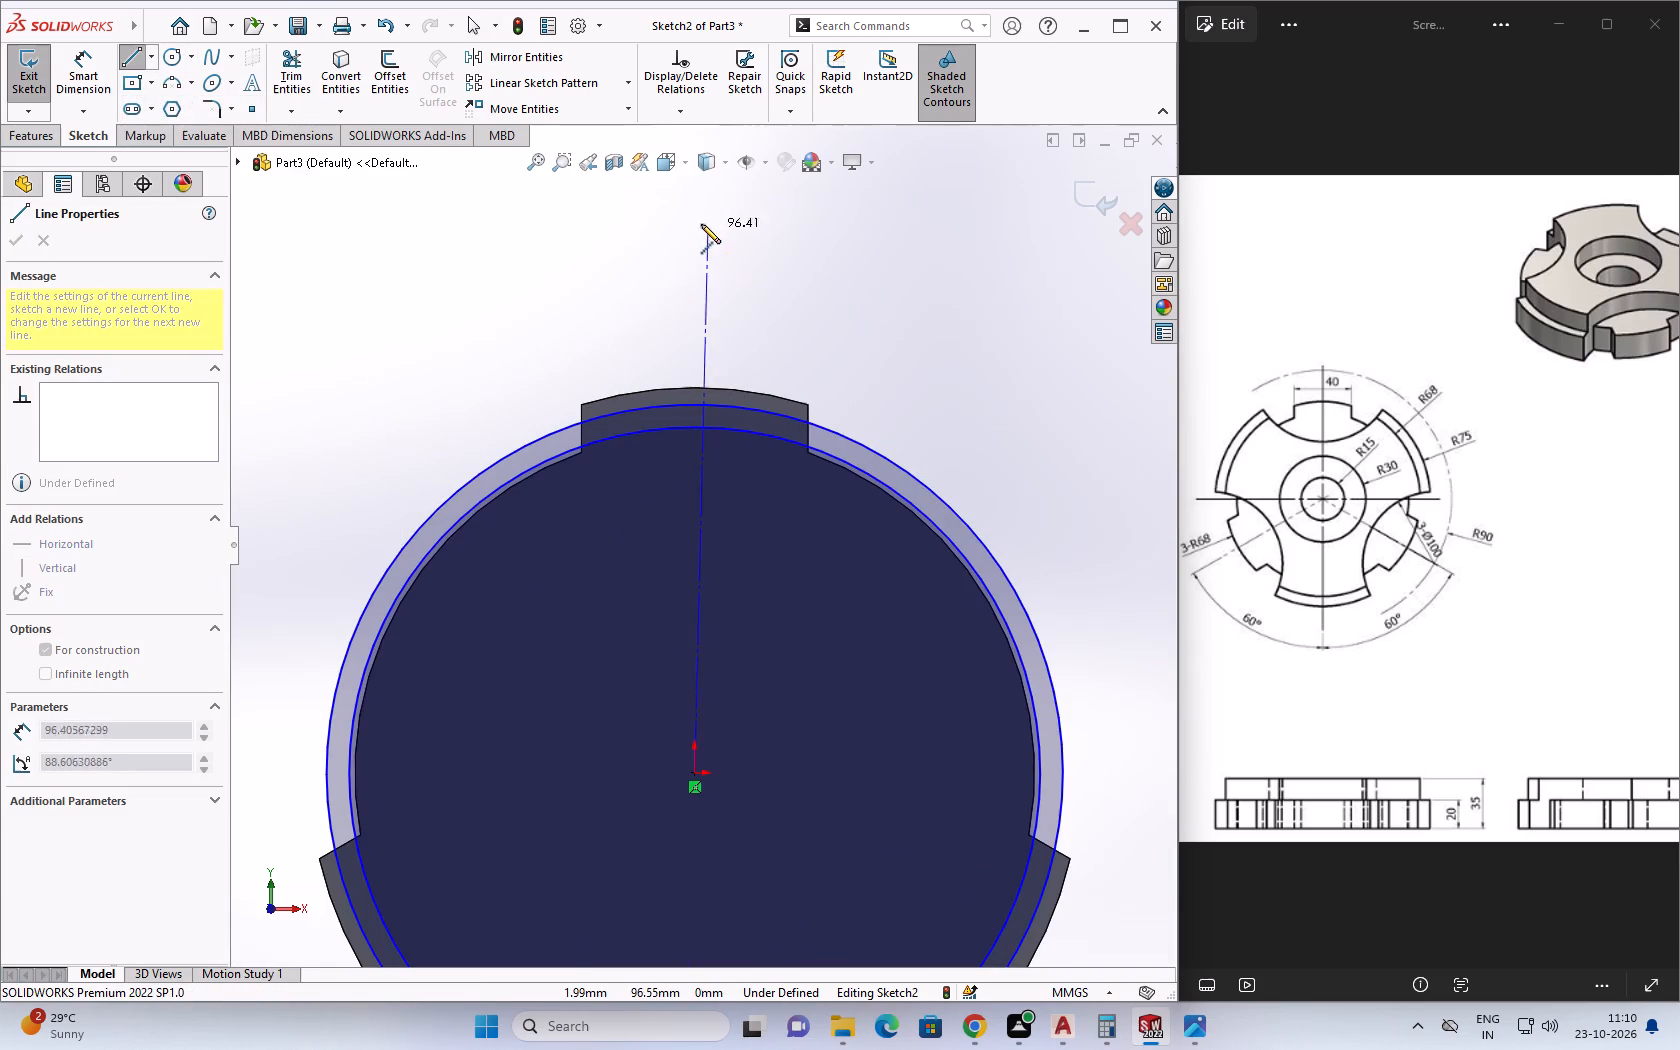
click(697, 234)
key(Escape)
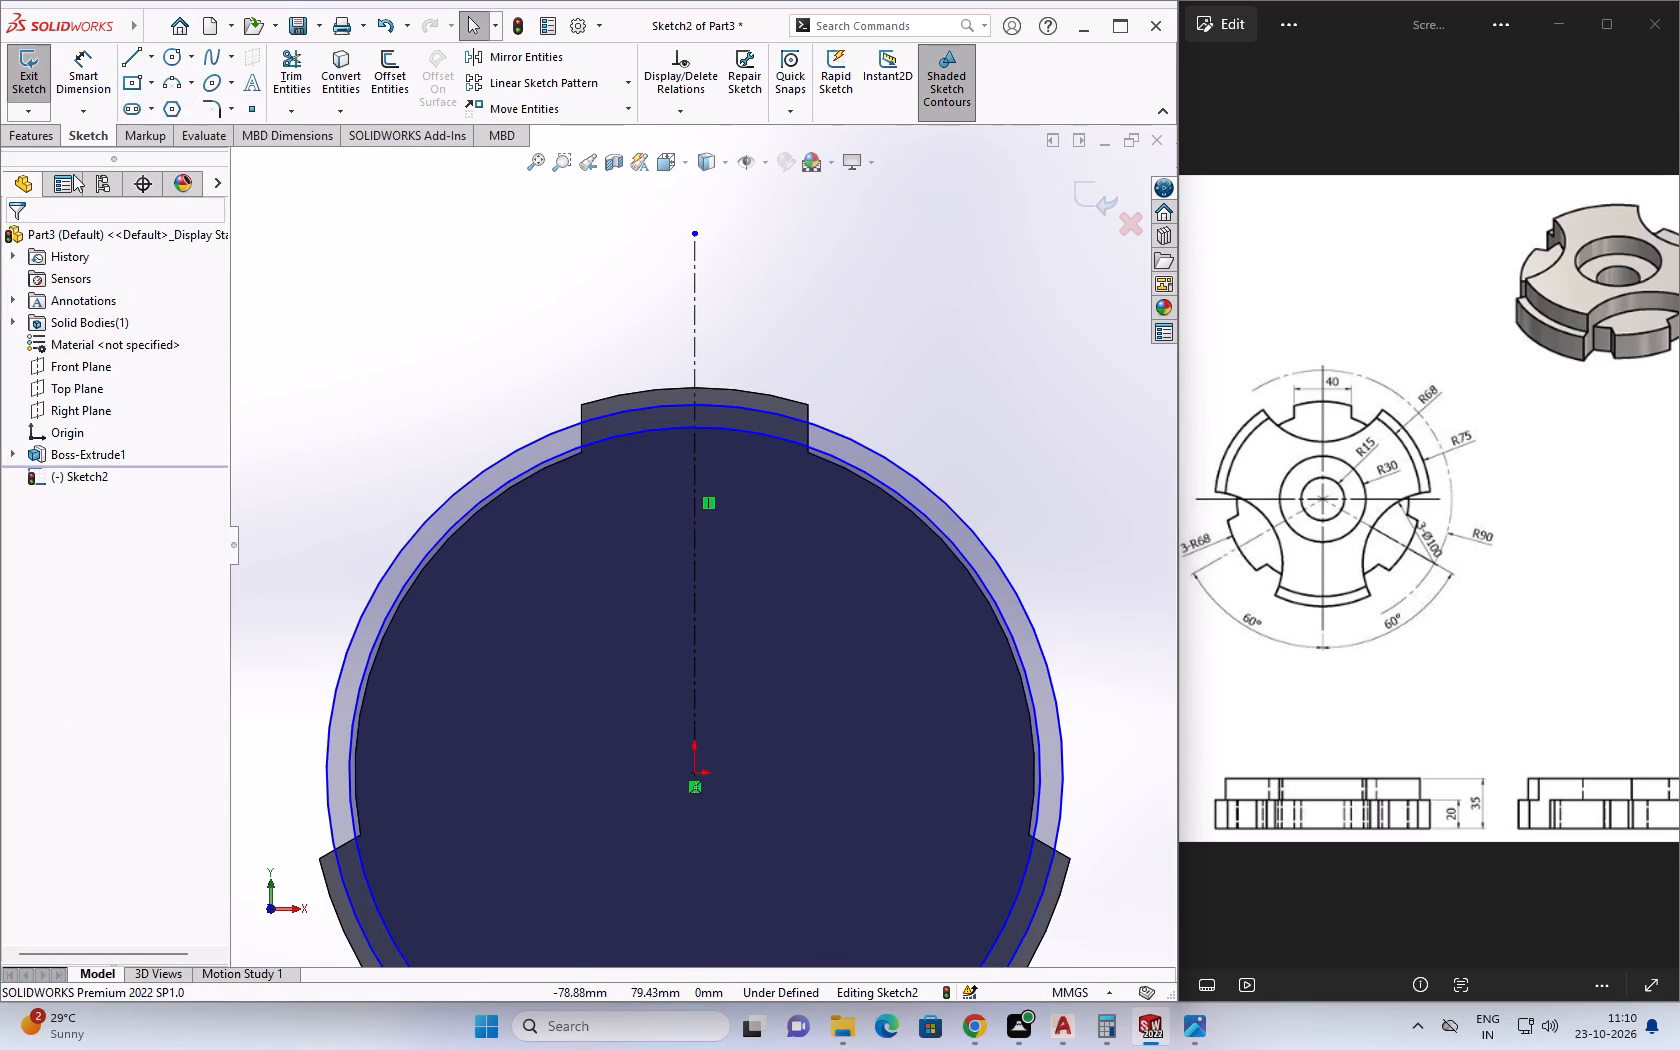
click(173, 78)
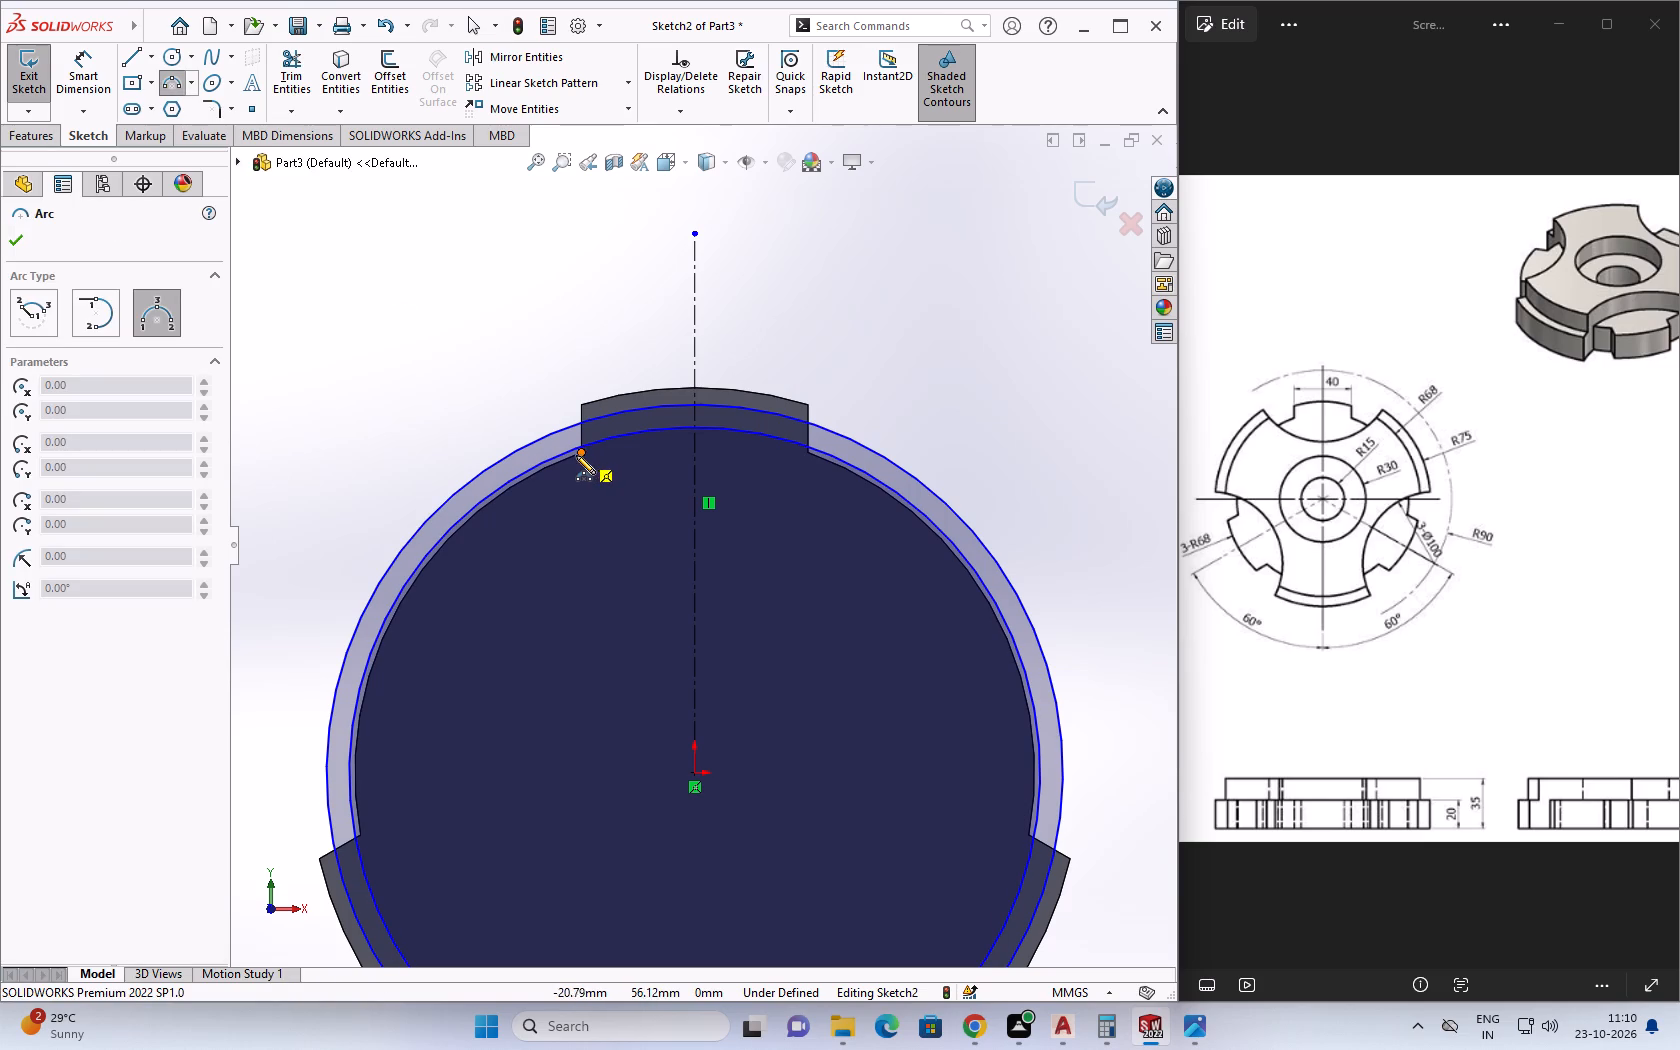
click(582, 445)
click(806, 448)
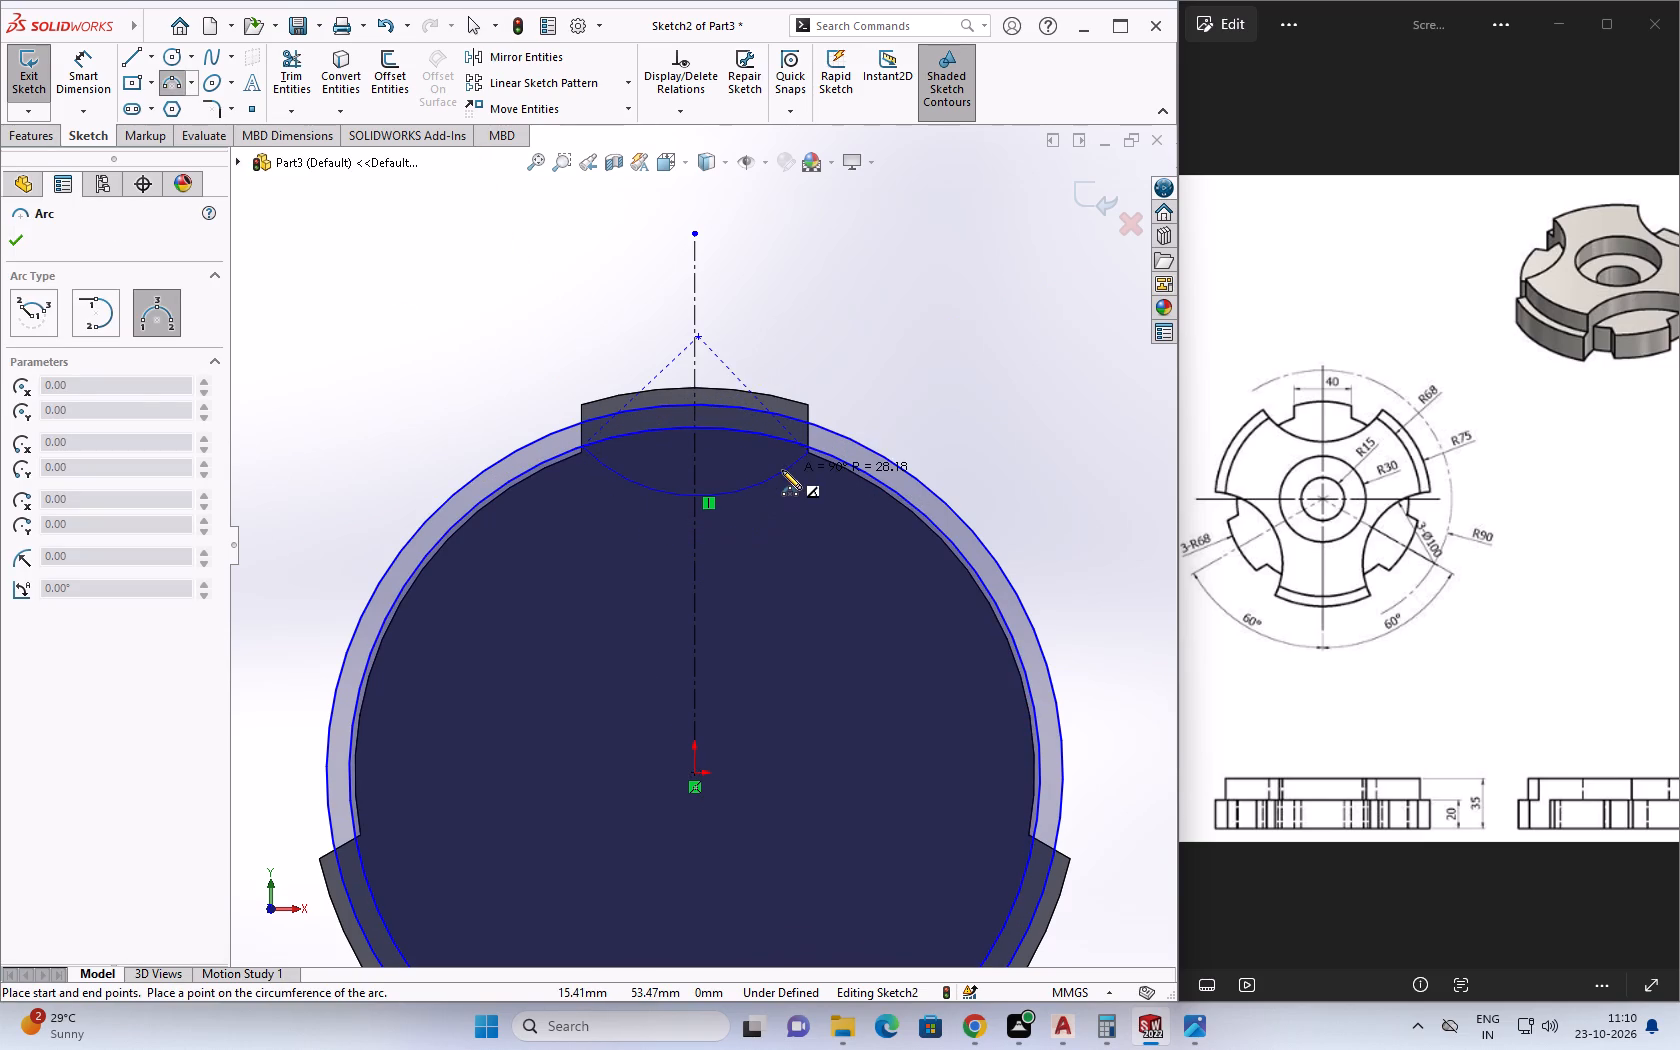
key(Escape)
Draw a three-point arc between the upper tab's two inner corners, bulging toward the origin with a radius of about 71 mm.
scroll(683, 362, down, 2)
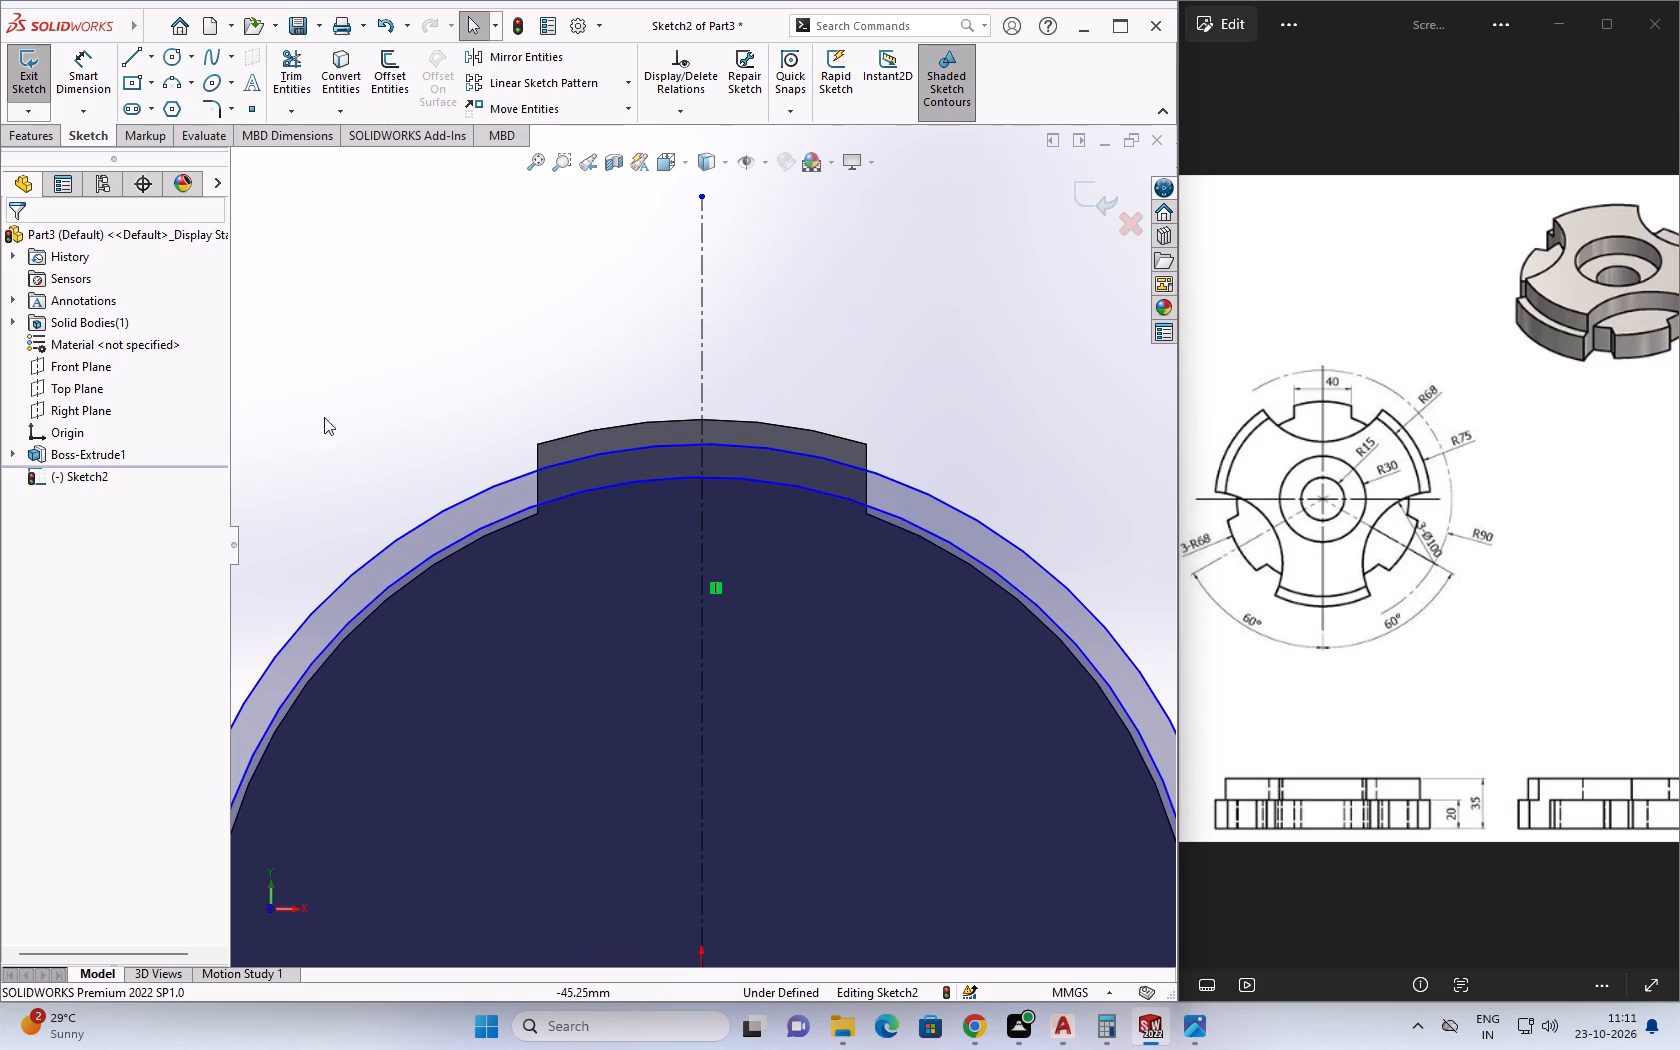
click(164, 87)
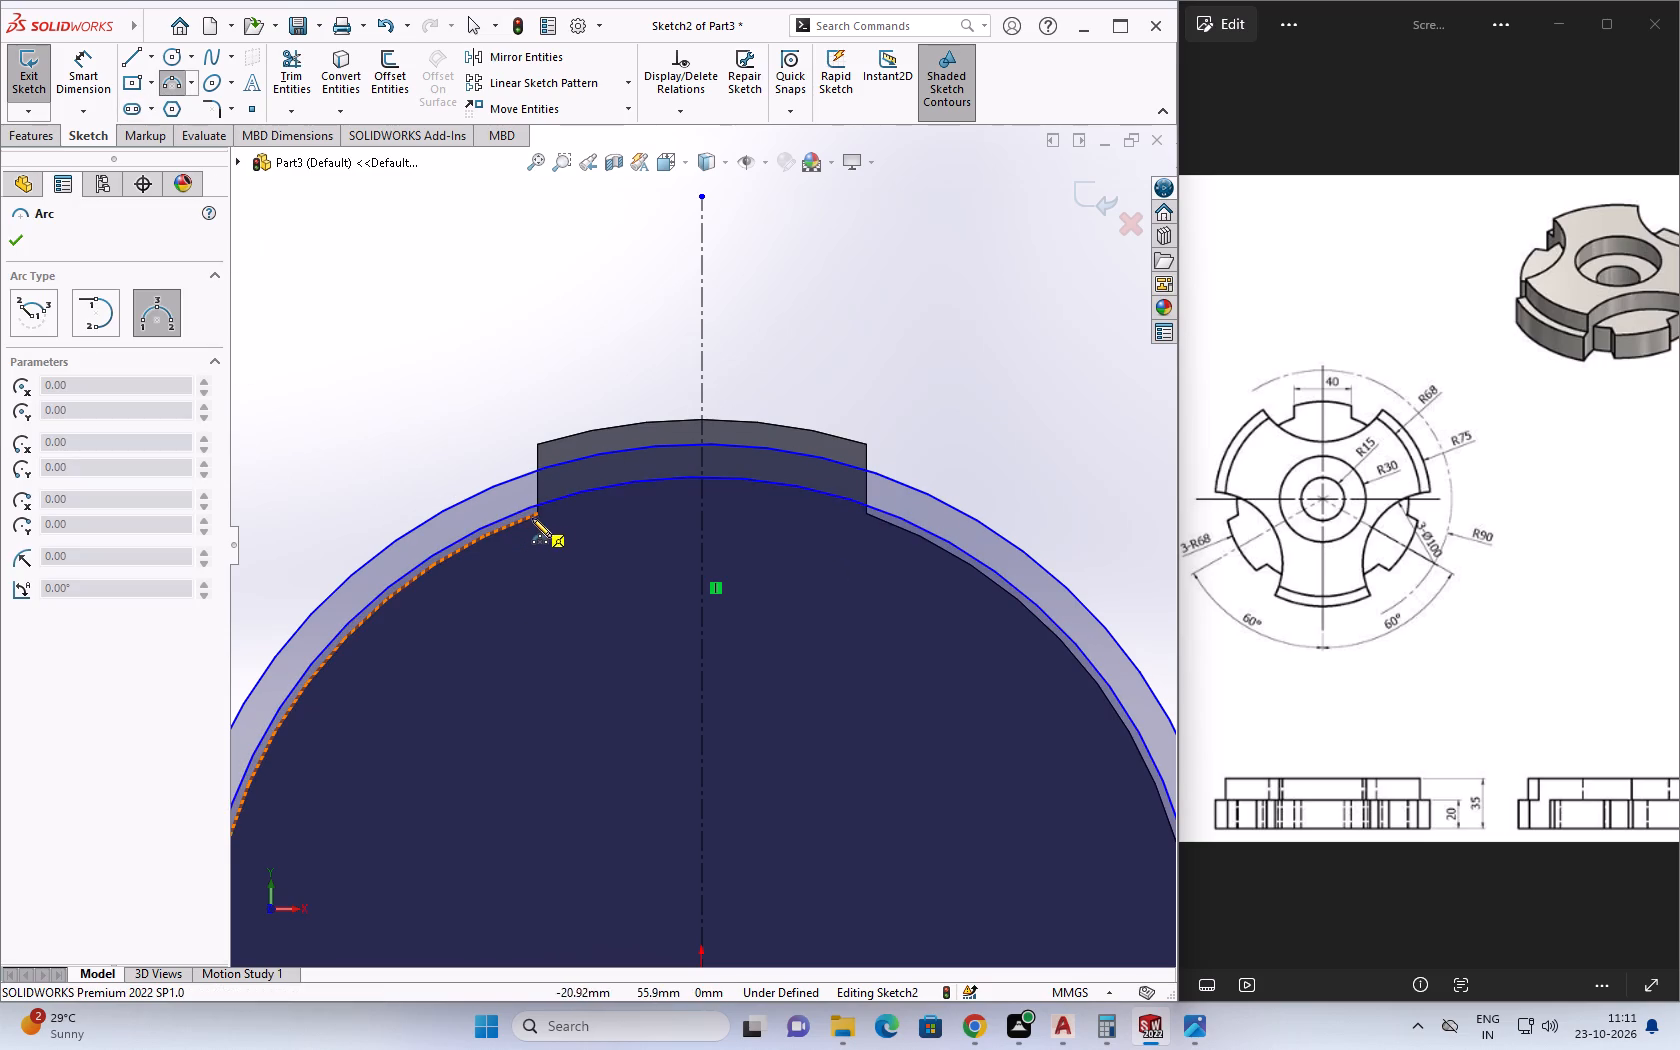
click(536, 516)
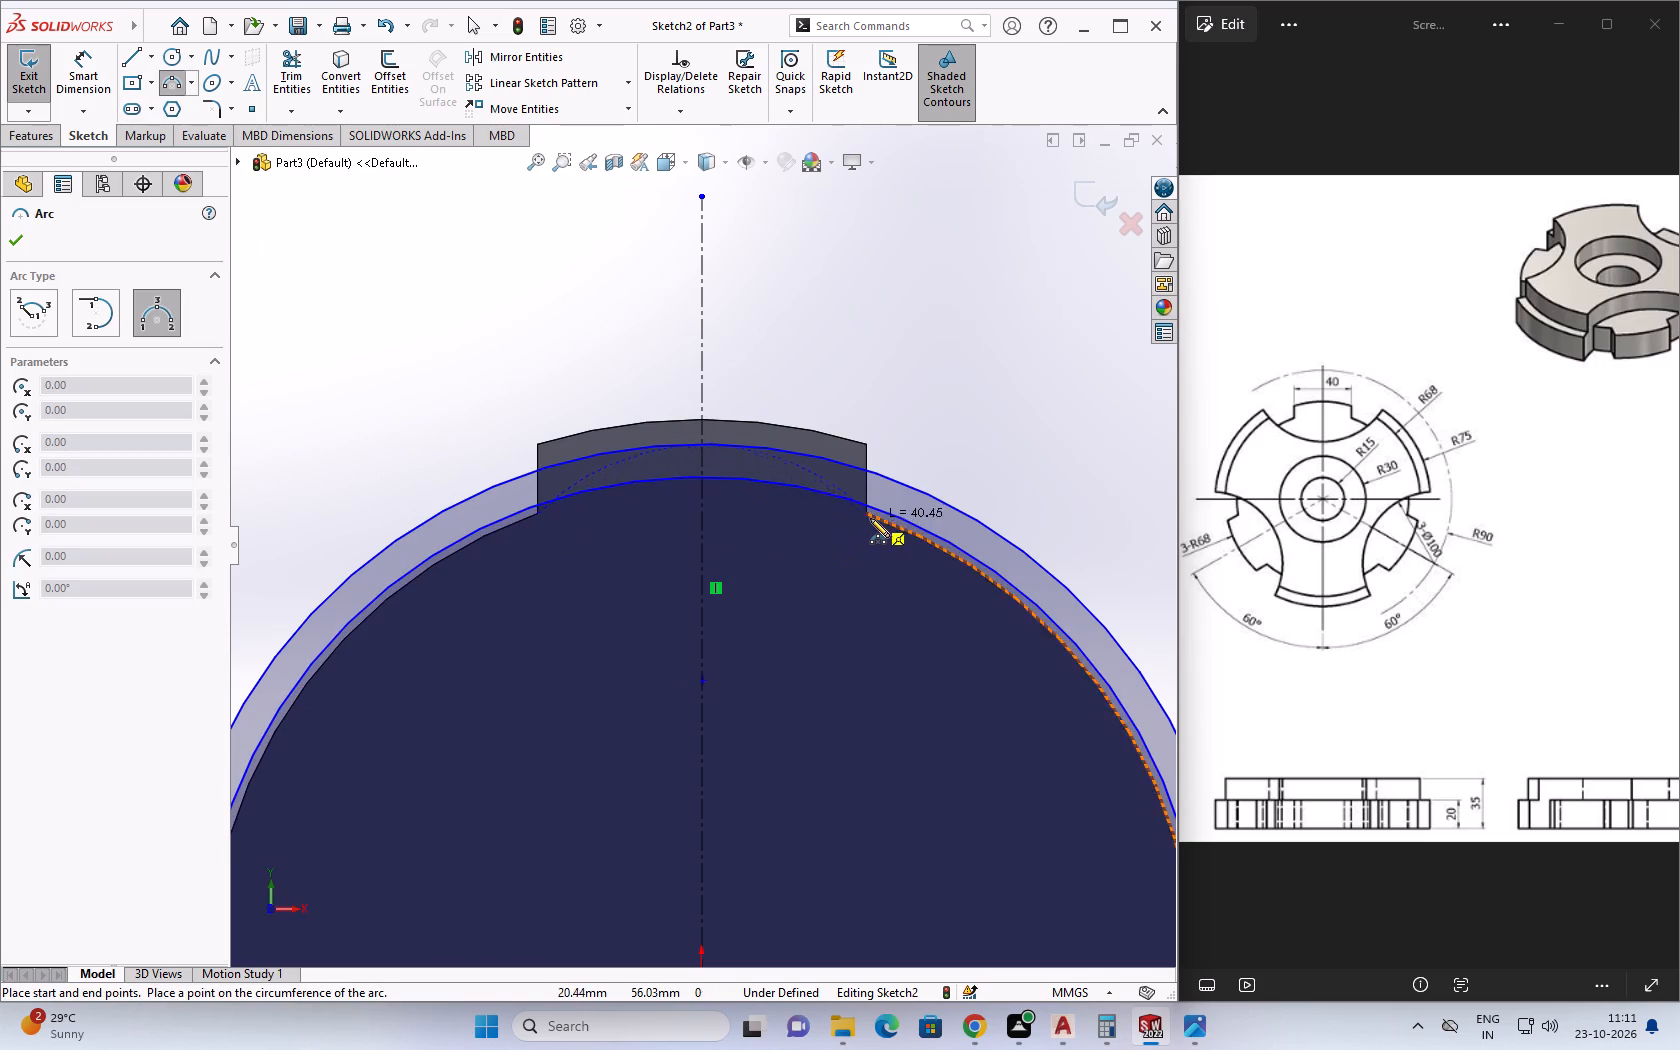
click(866, 515)
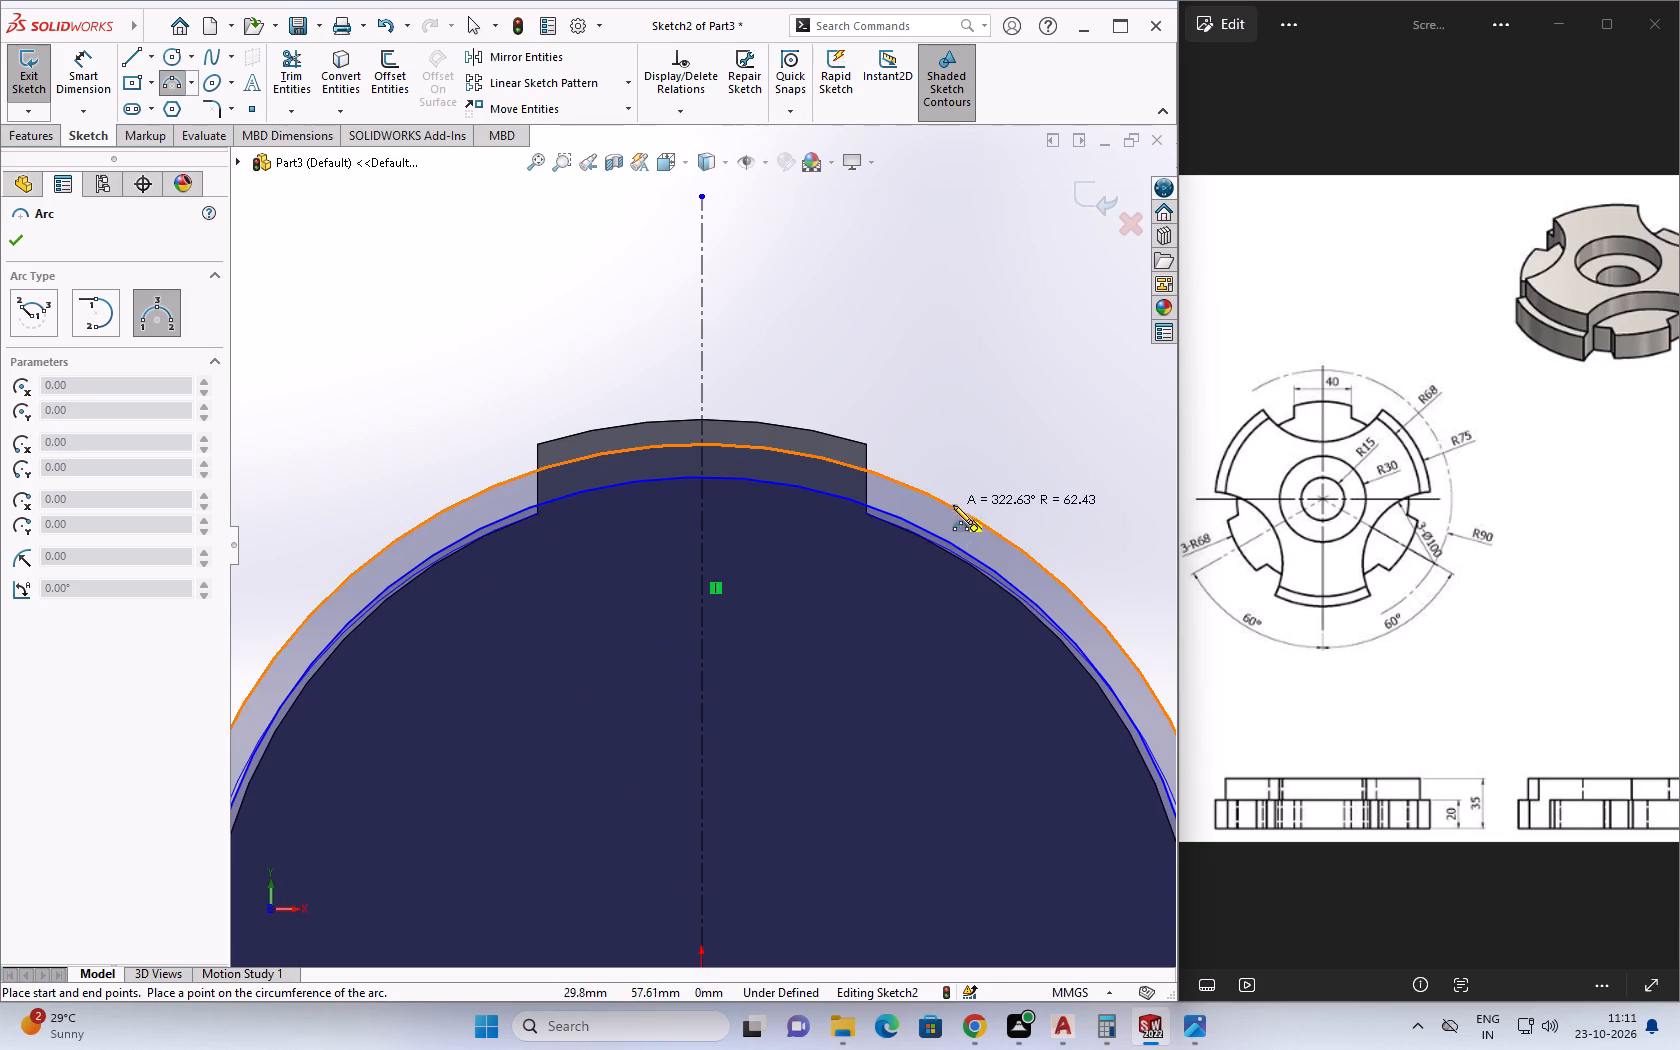
click(816, 526)
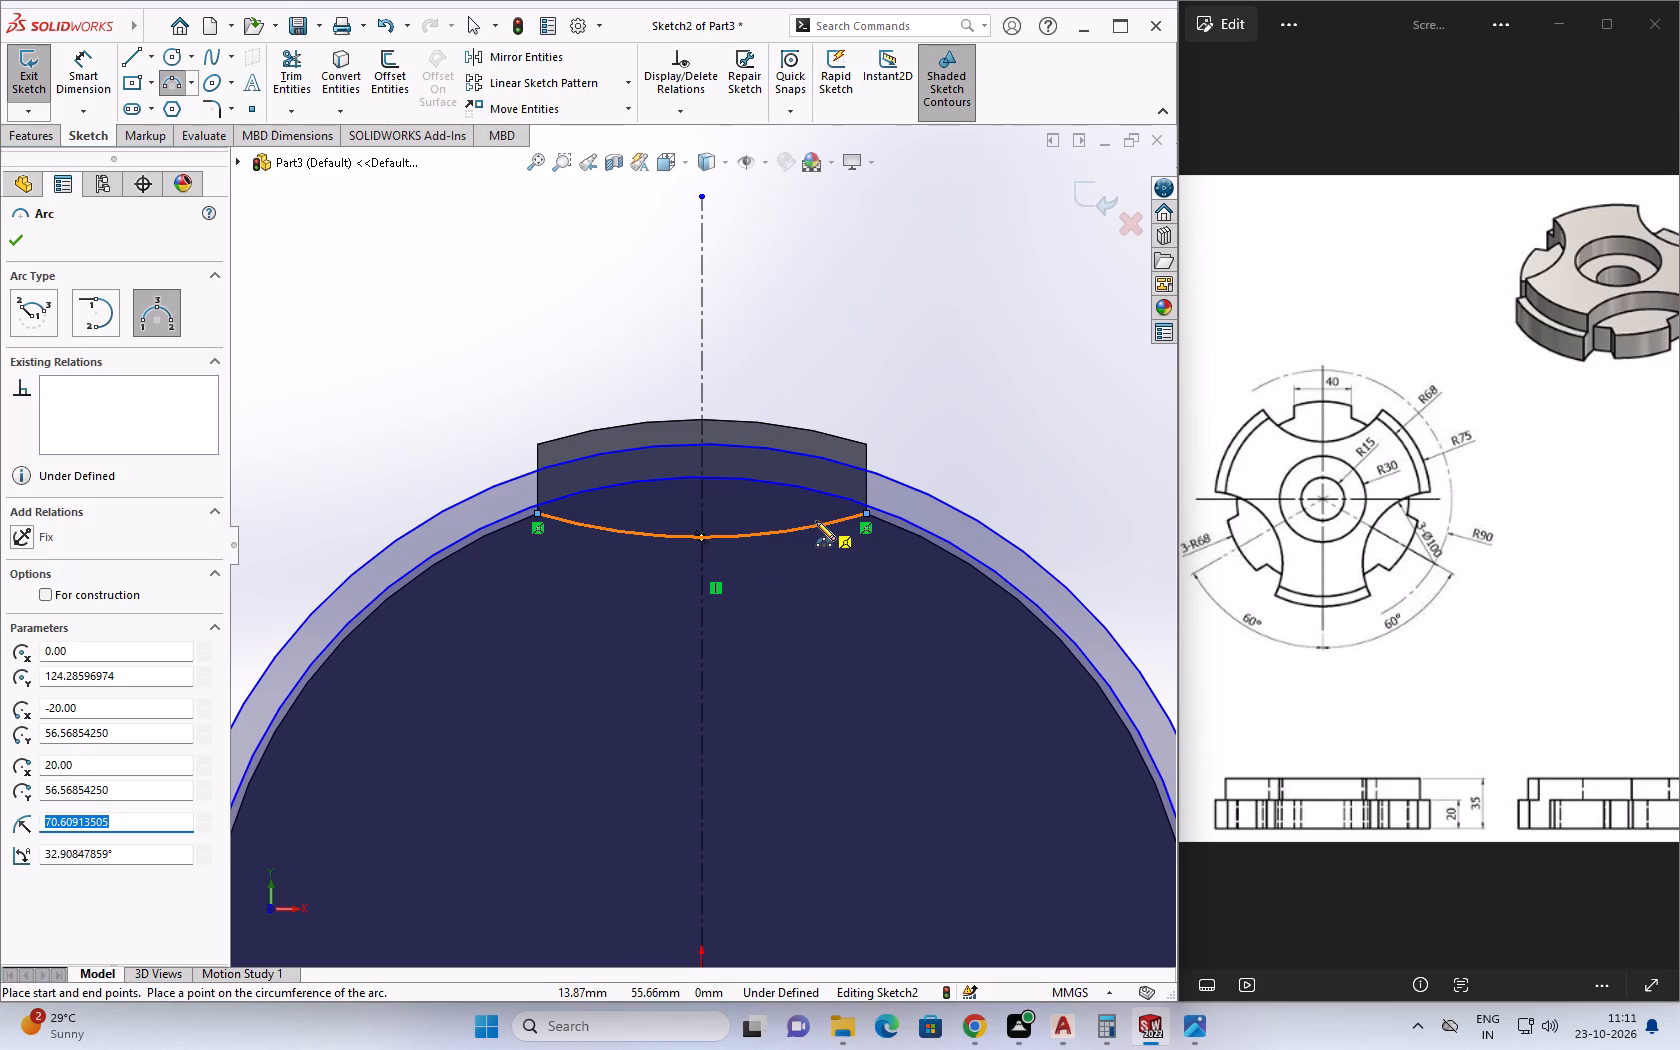
Set the radius of the notch arc at the upper tab to 50 mm.
text(50)
key(Return)
key(Escape)
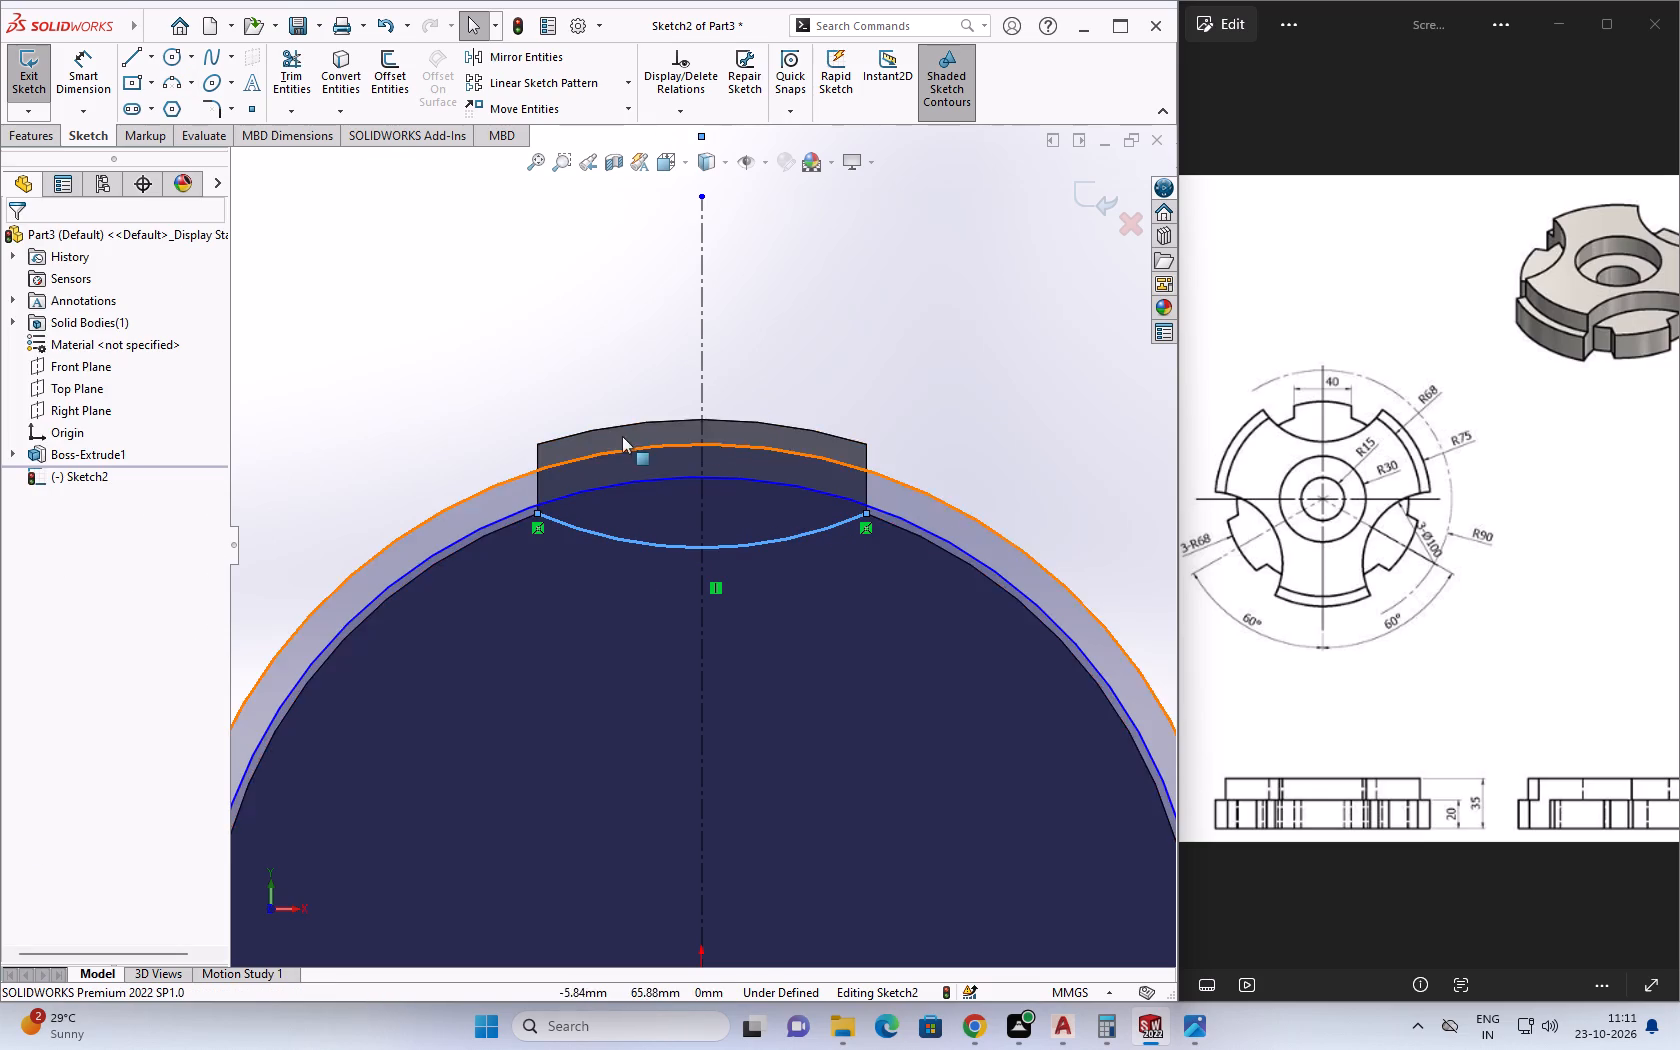
Extend both ends of the upper notch arc out to the 61 mm radius circle.
scroll(522, 509, down, 5)
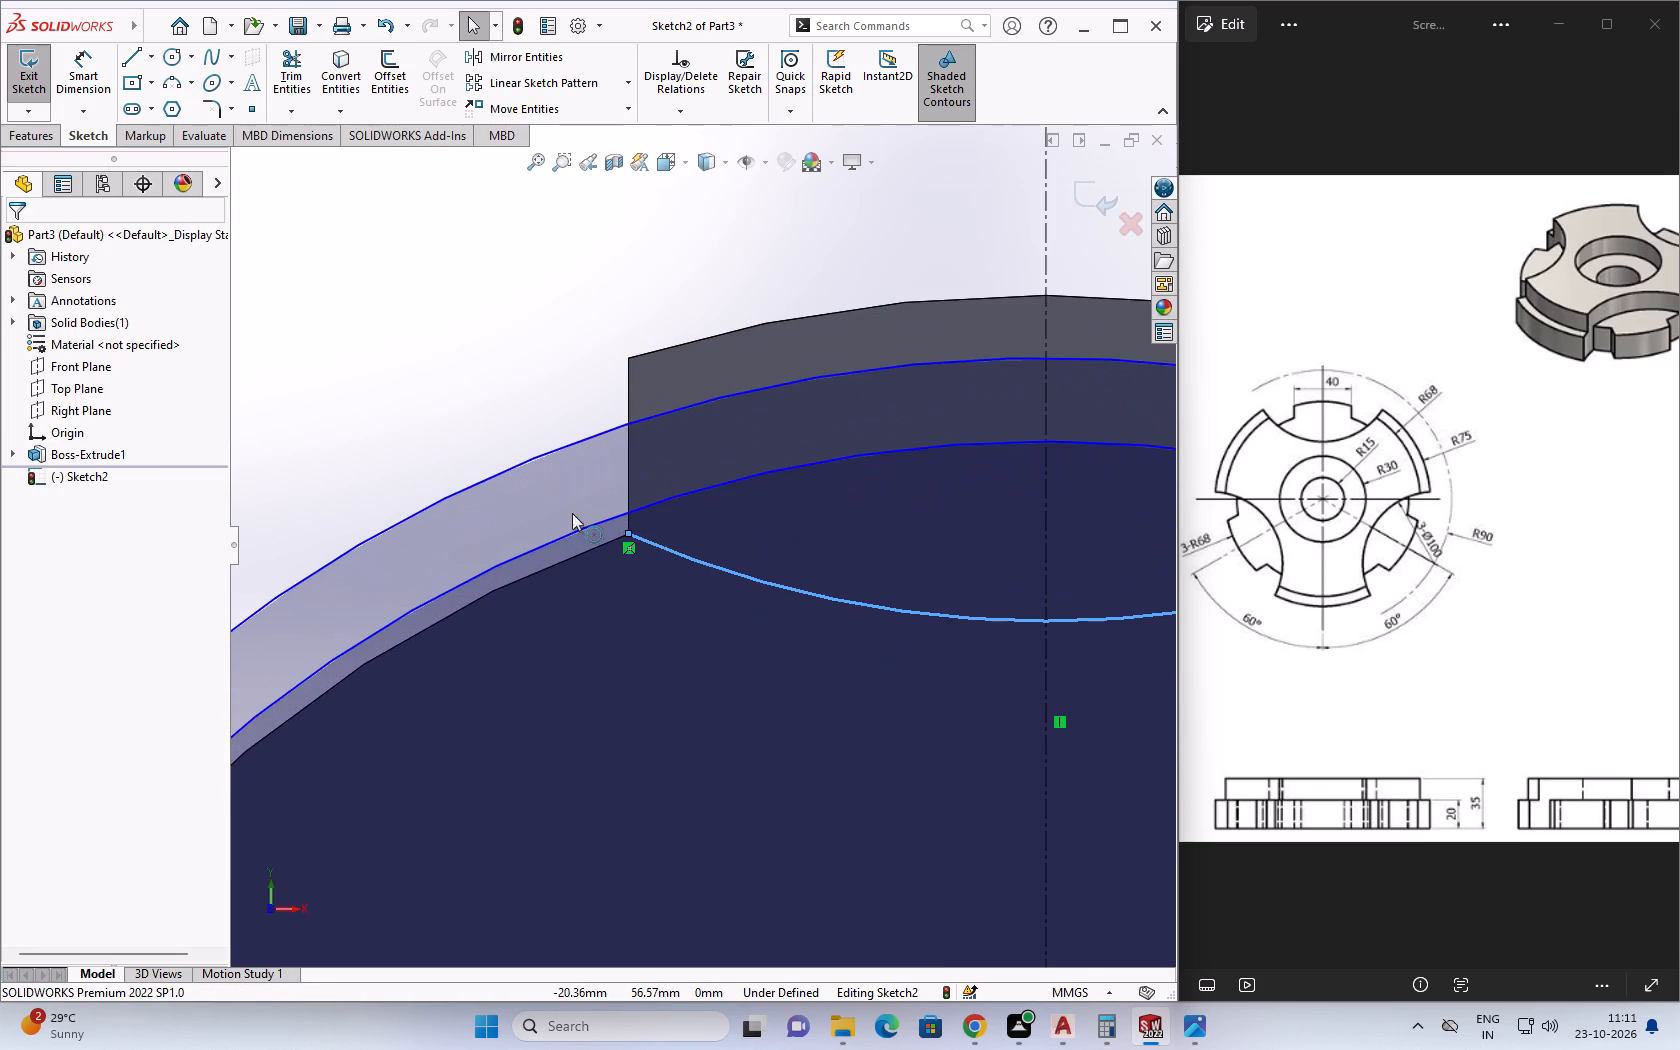
click(338, 113)
click(397, 103)
key(Escape)
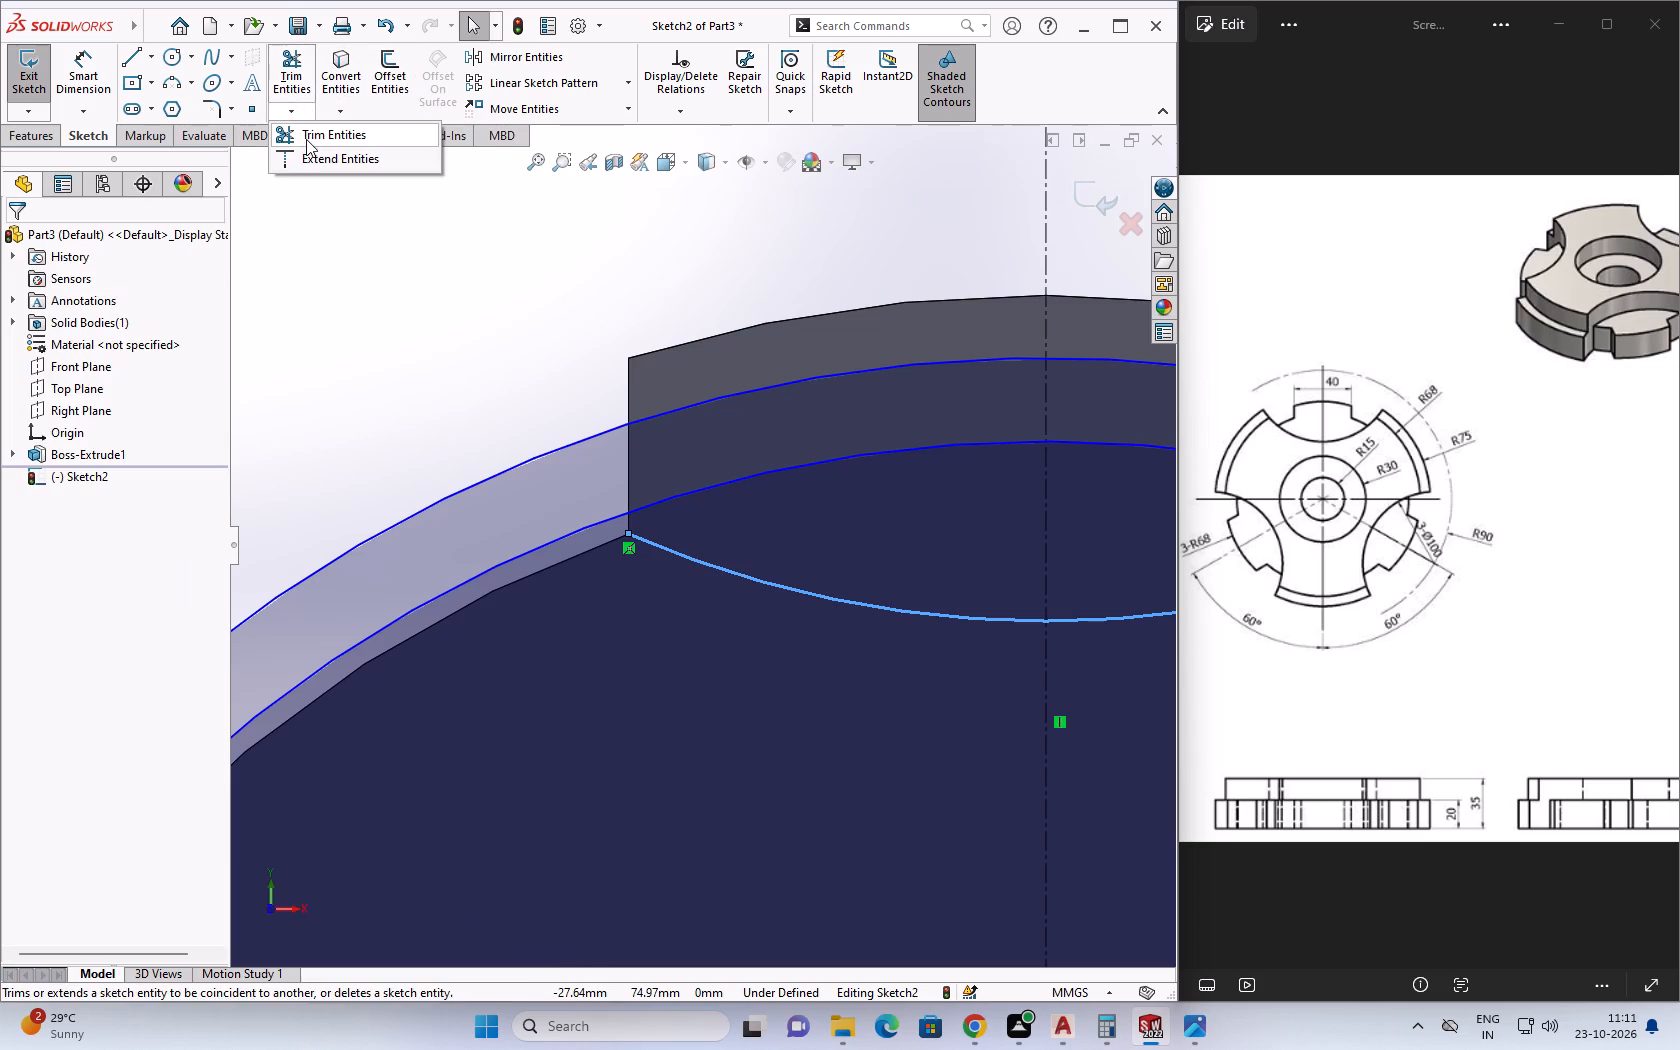
click(310, 155)
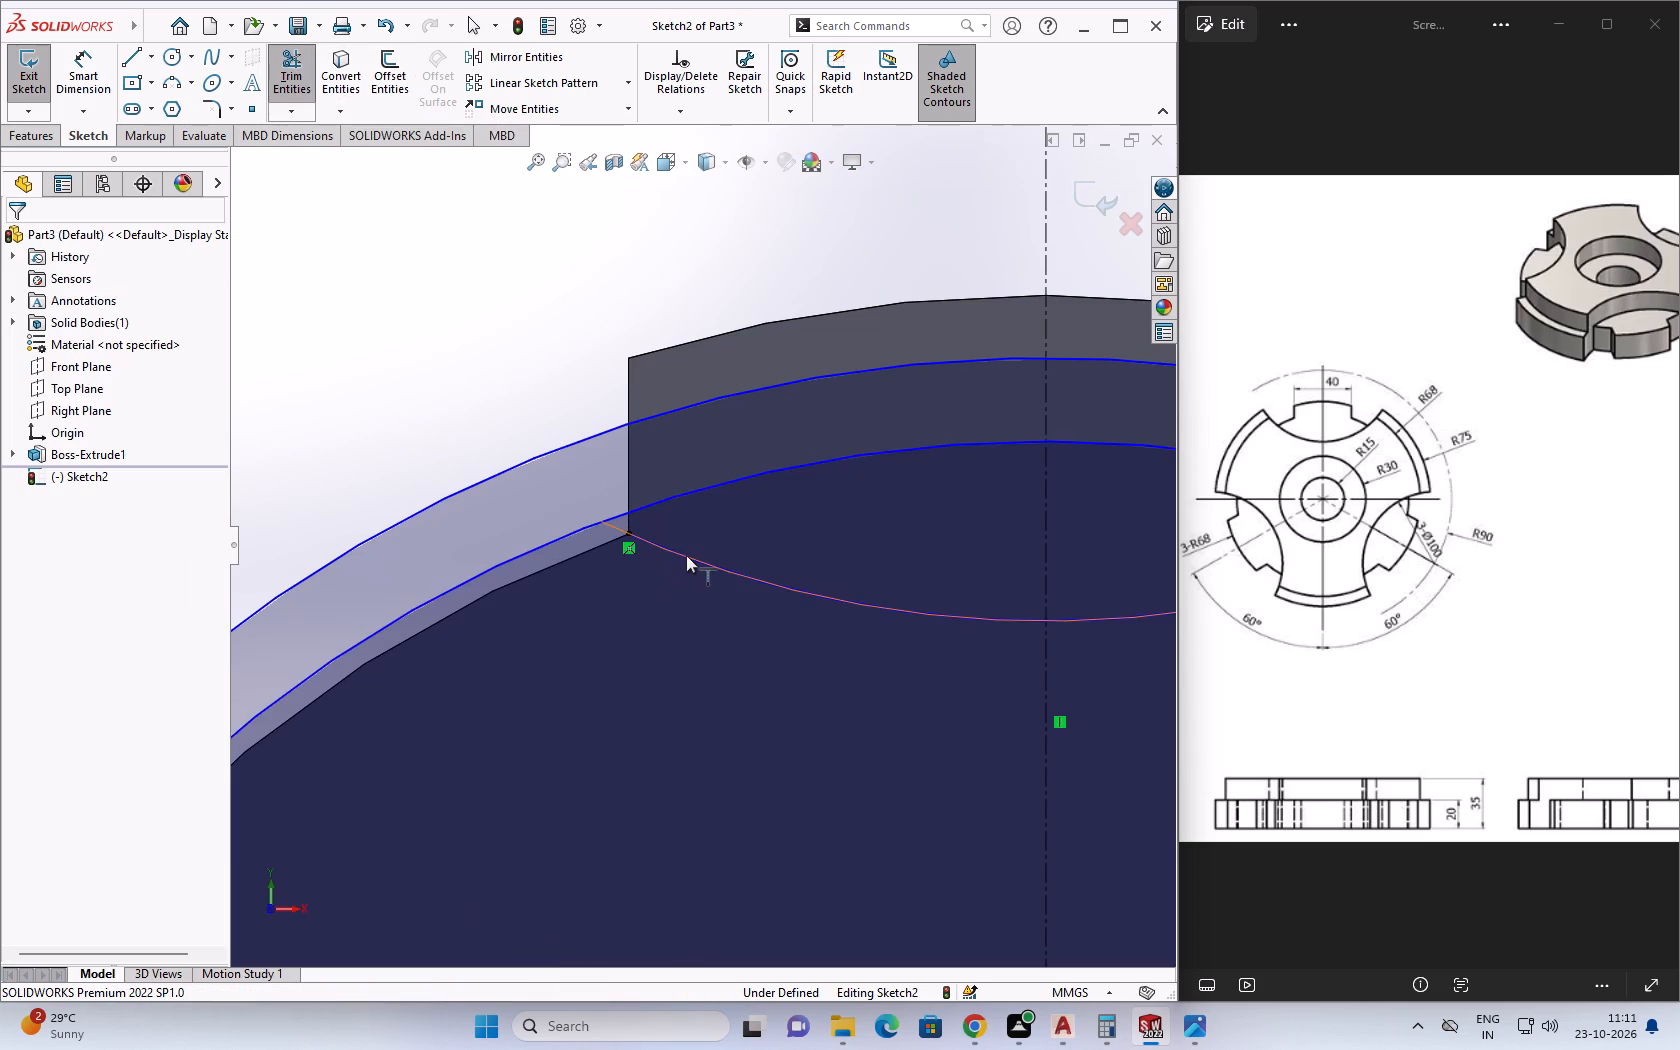
click(686, 555)
scroll(704, 577, up, 2)
scroll(741, 419, down, 4)
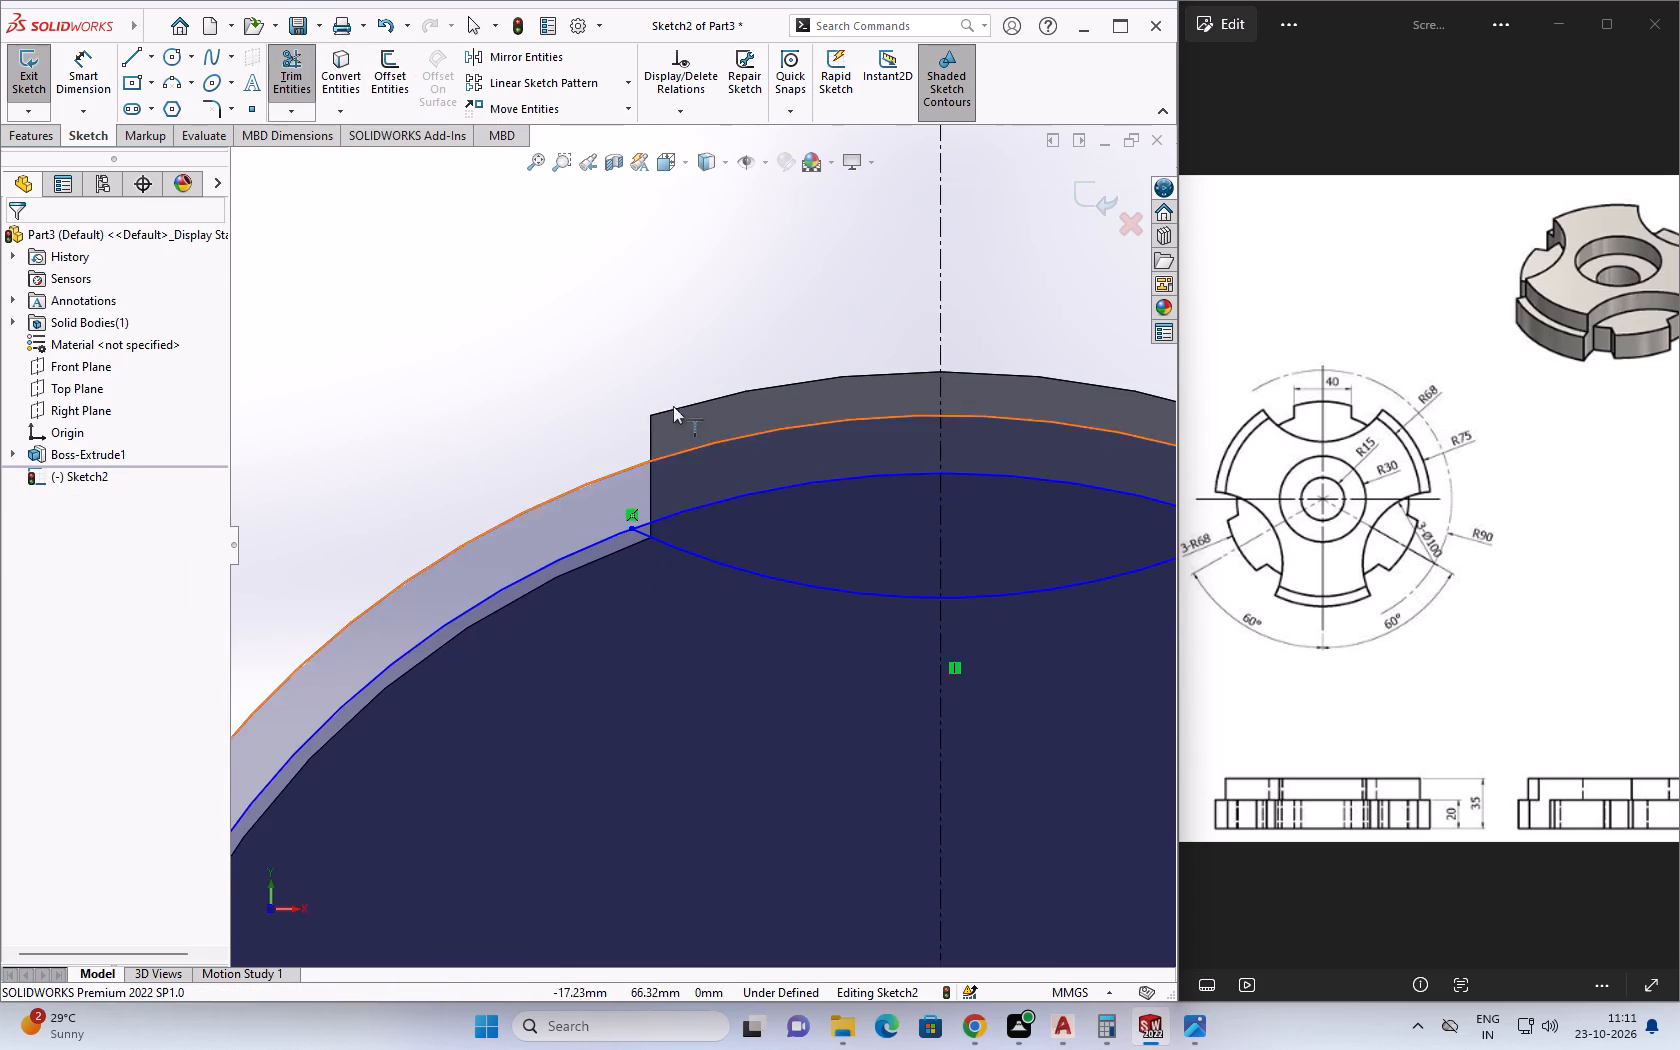
scroll(697, 408, up, 5)
click(1121, 621)
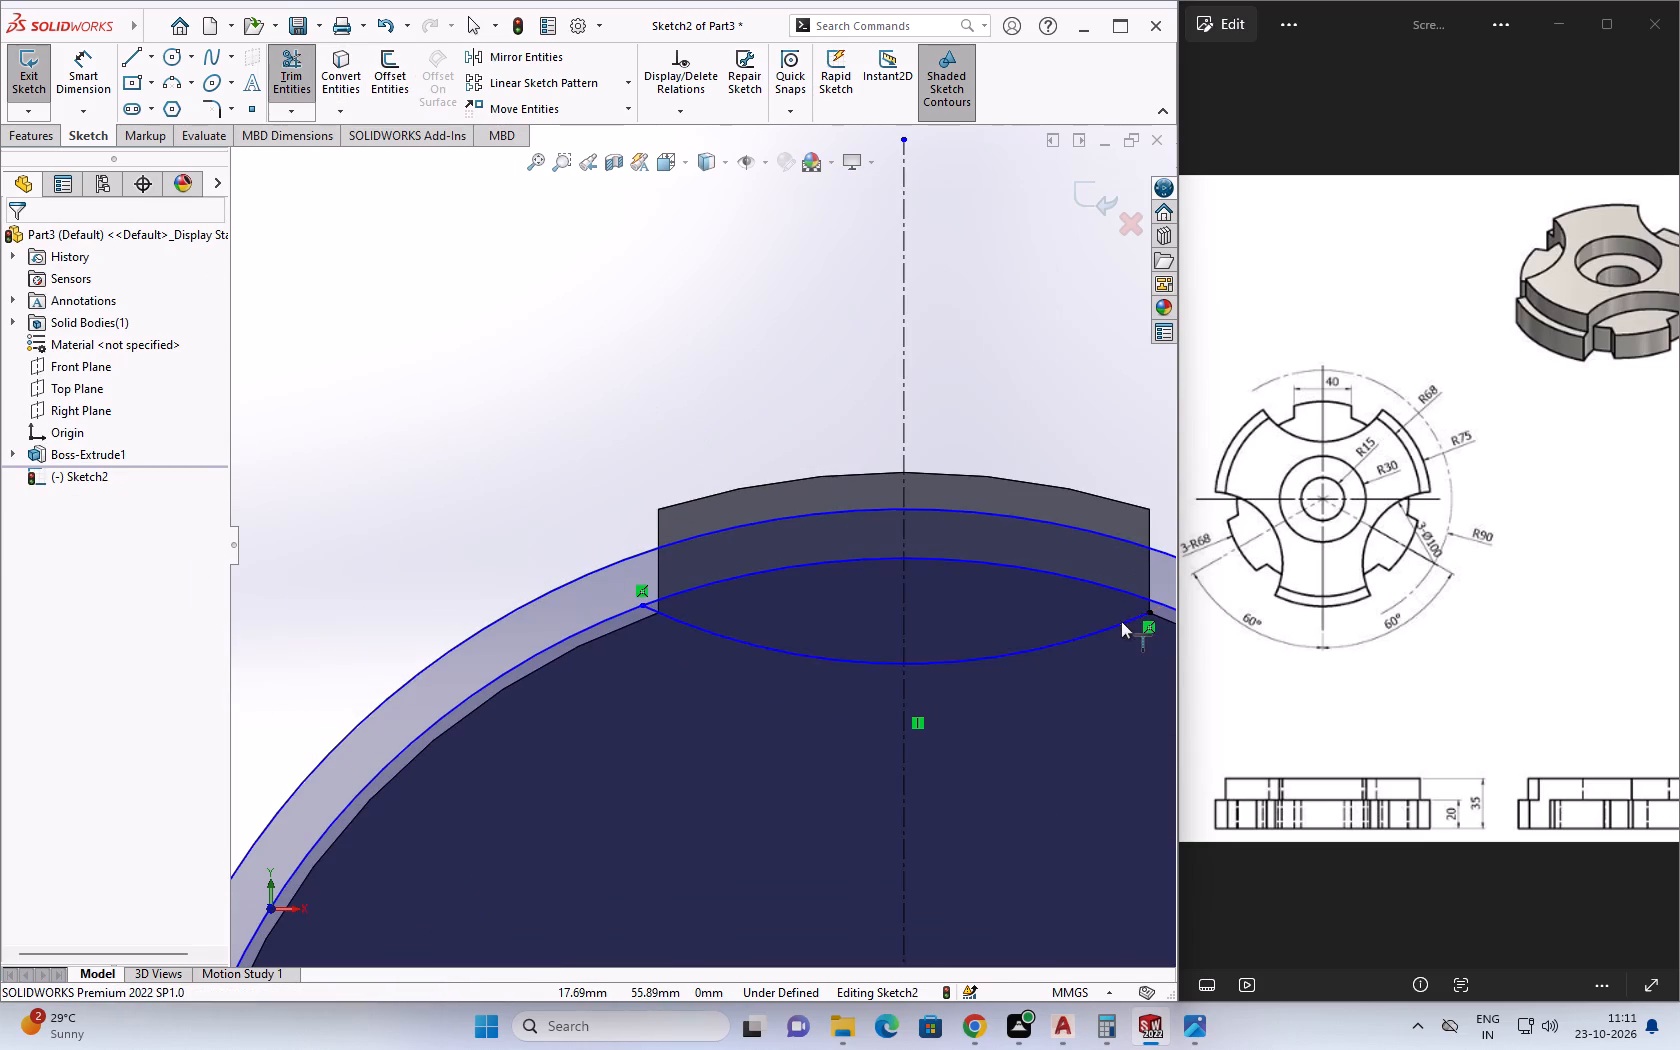
key(Escape)
Trim the 61 mm radius circle above the upper notch arc, keeping the trimmed pieces as construction geometry.
click(287, 89)
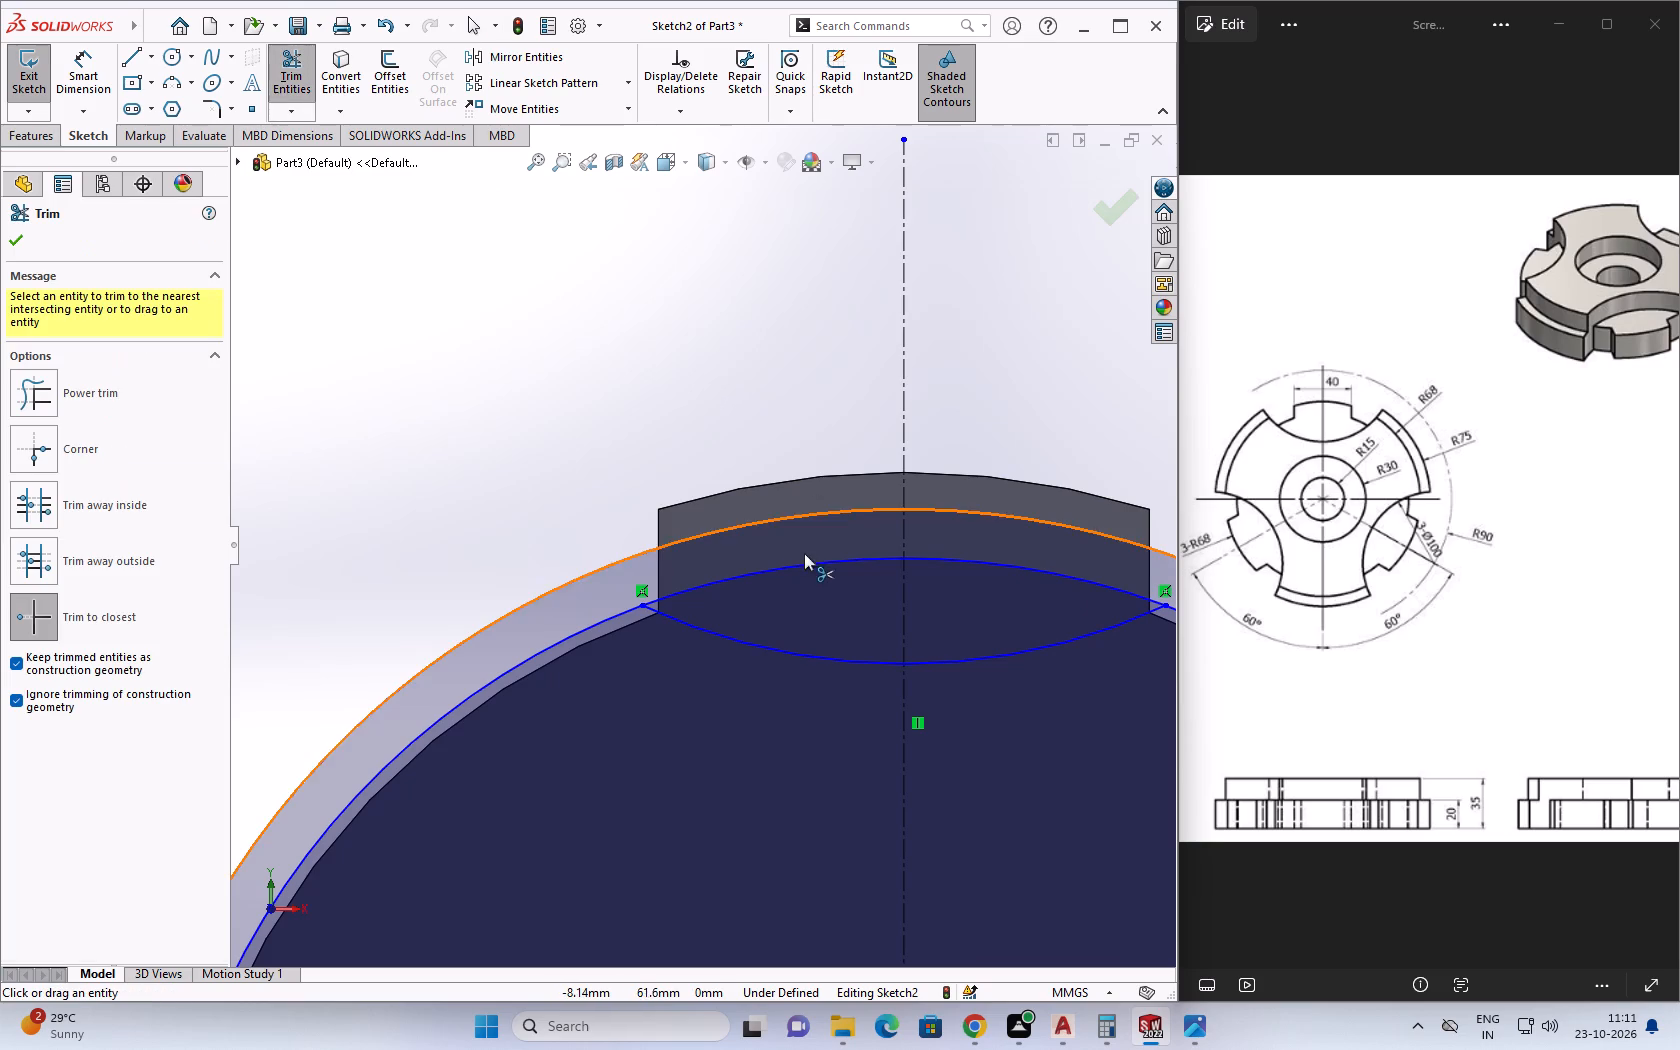
click(804, 563)
click(976, 566)
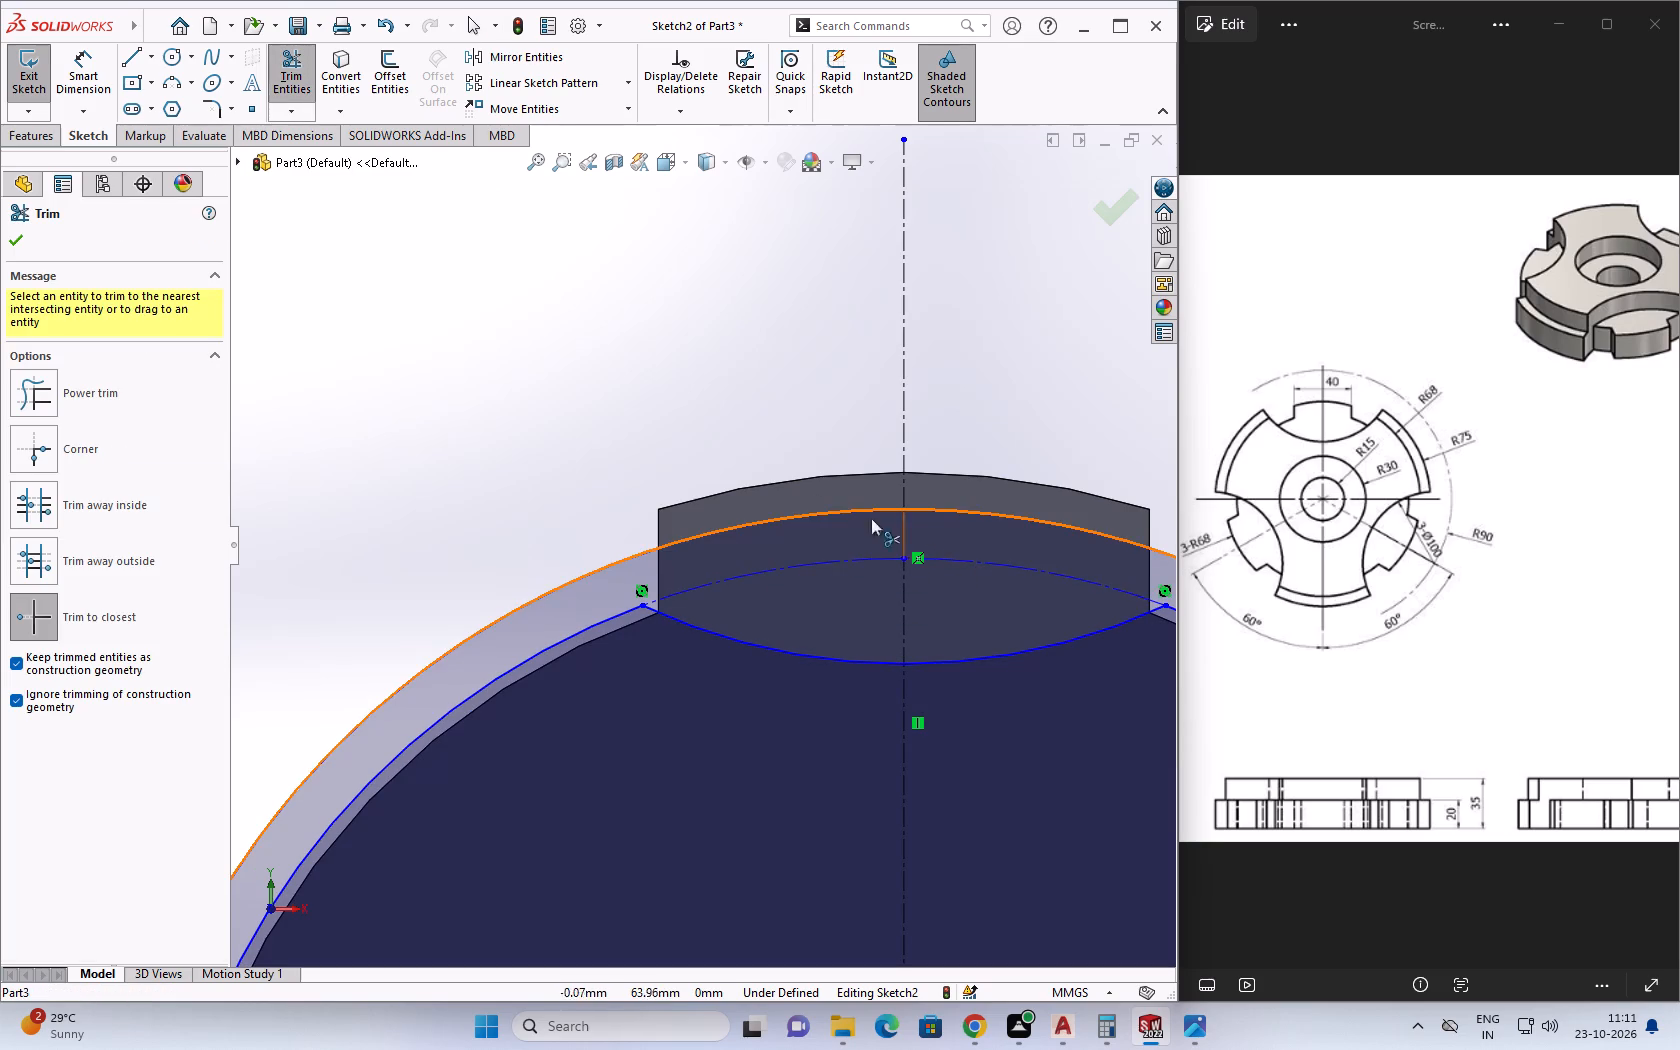
key(Escape)
Pattern the notch arc circularly about the origin with 3 equally spaced instances over 360 degrees.
scroll(794, 598, up, 7)
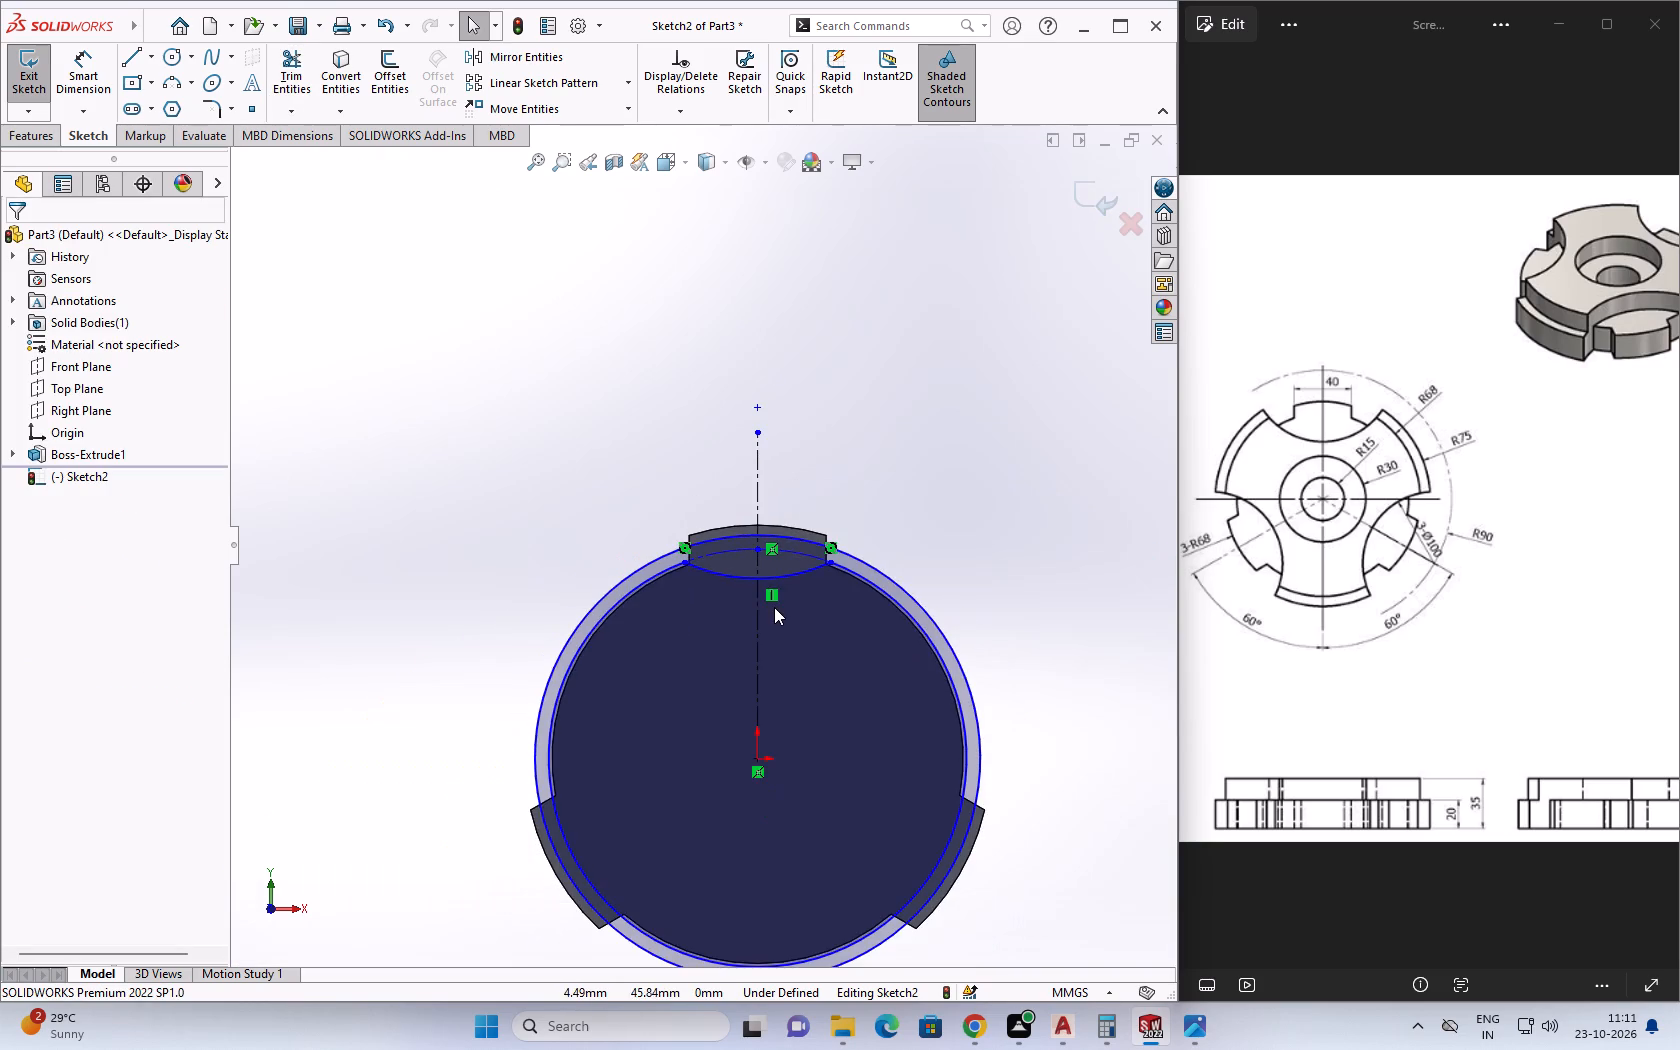
scroll(775, 611, up, 1)
scroll(775, 612, down, 2)
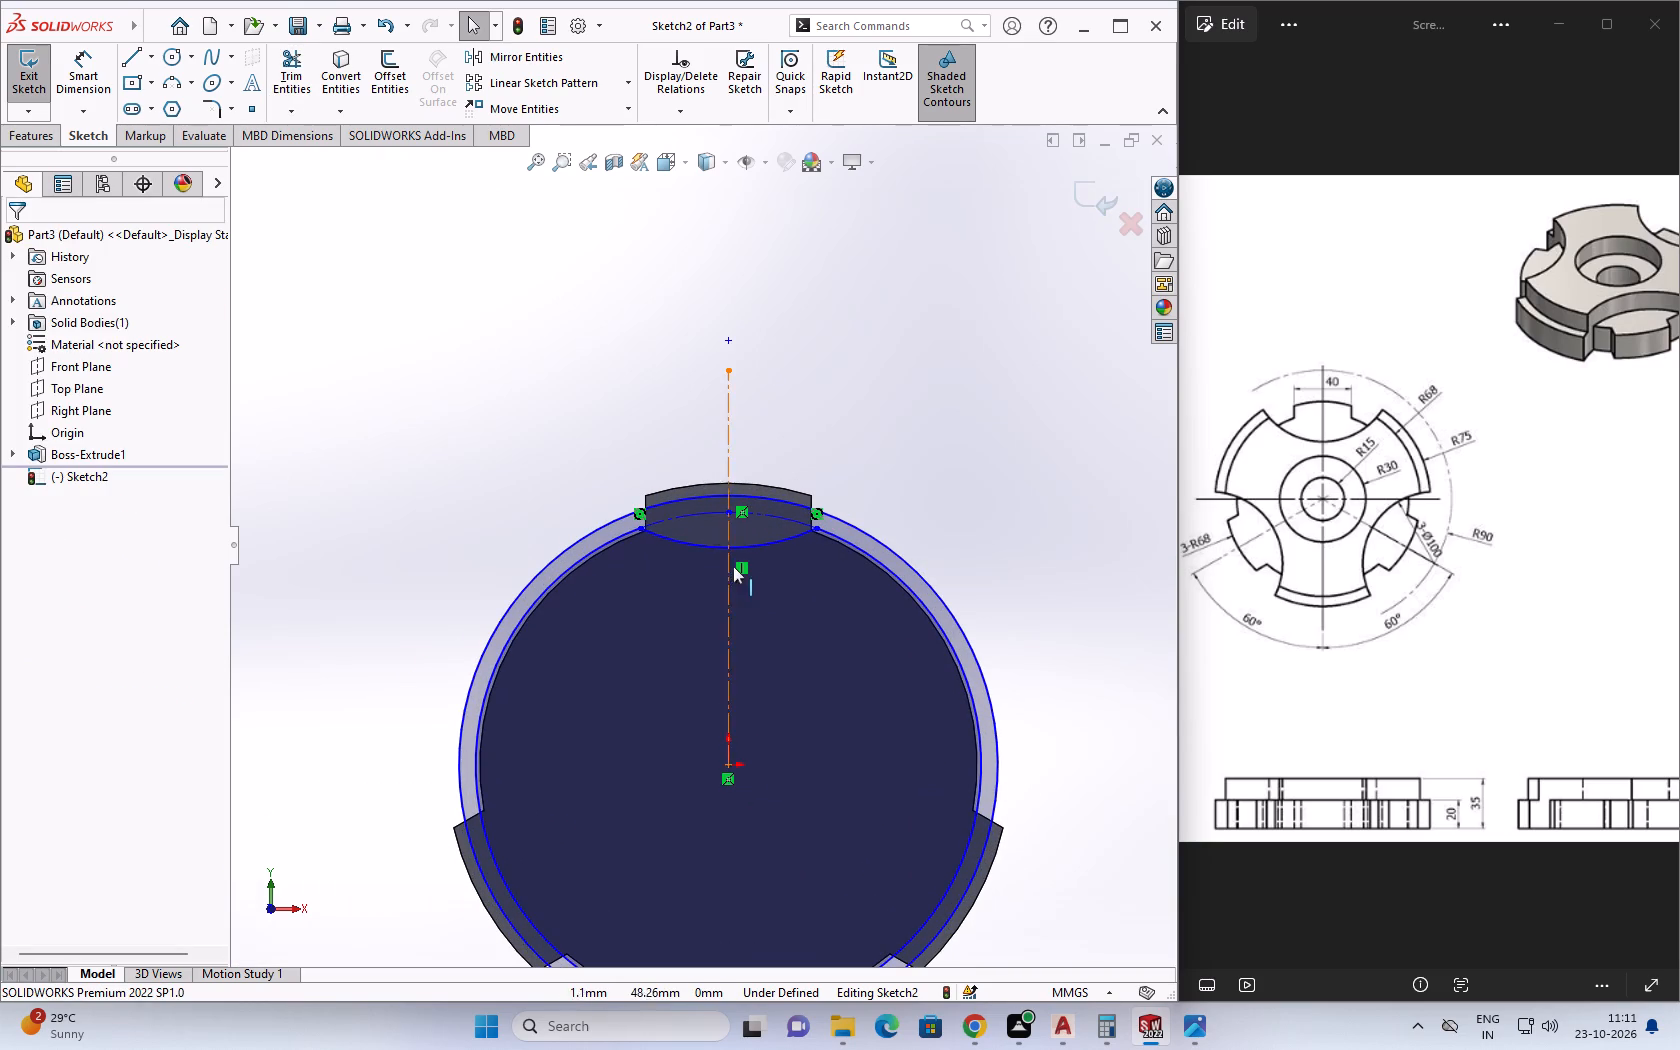
click(699, 548)
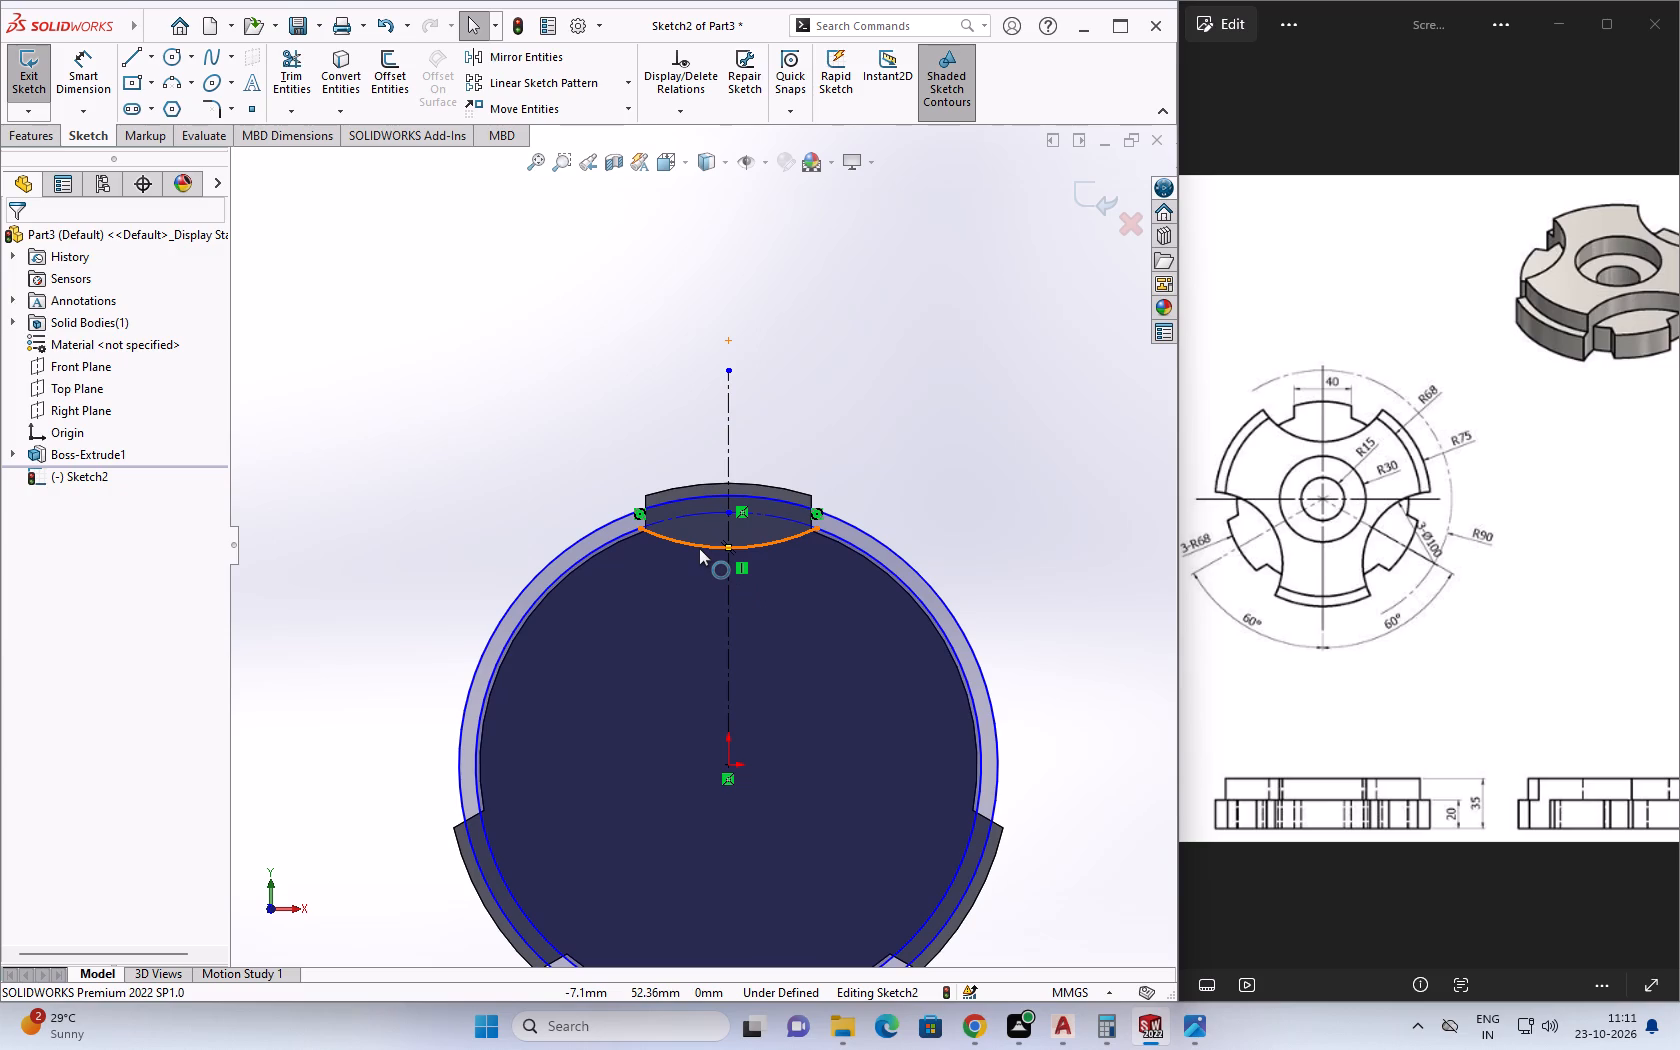
click(633, 88)
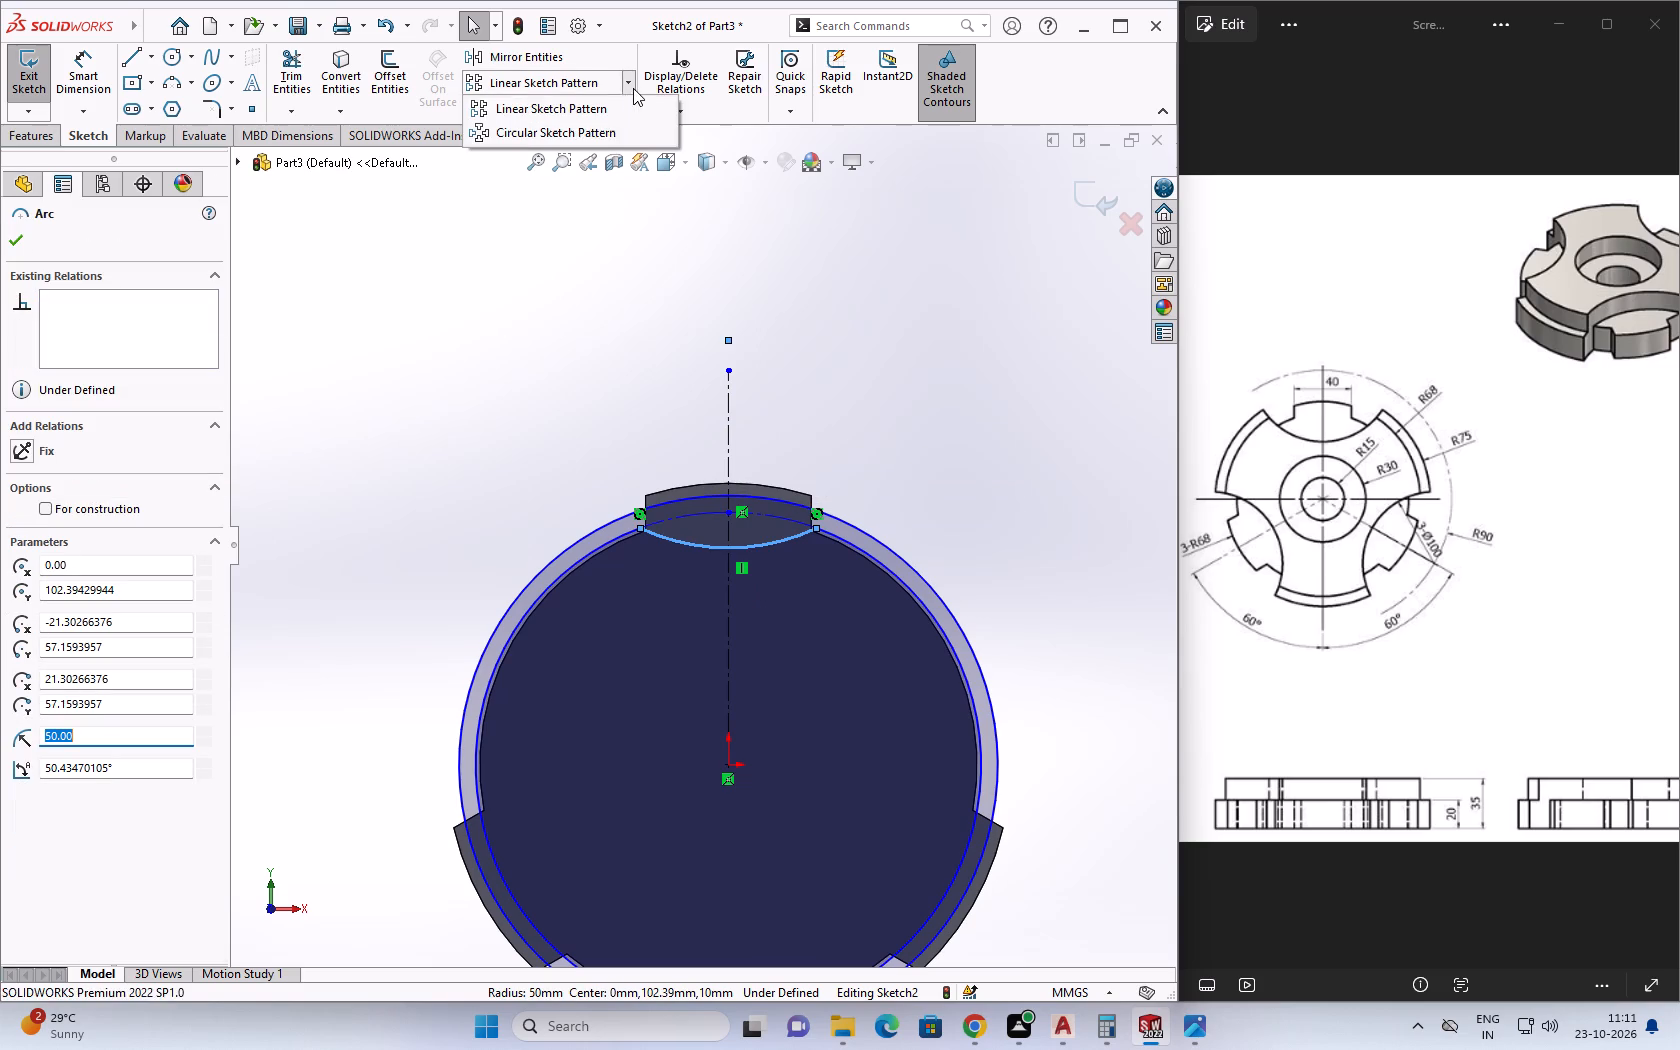
click(559, 130)
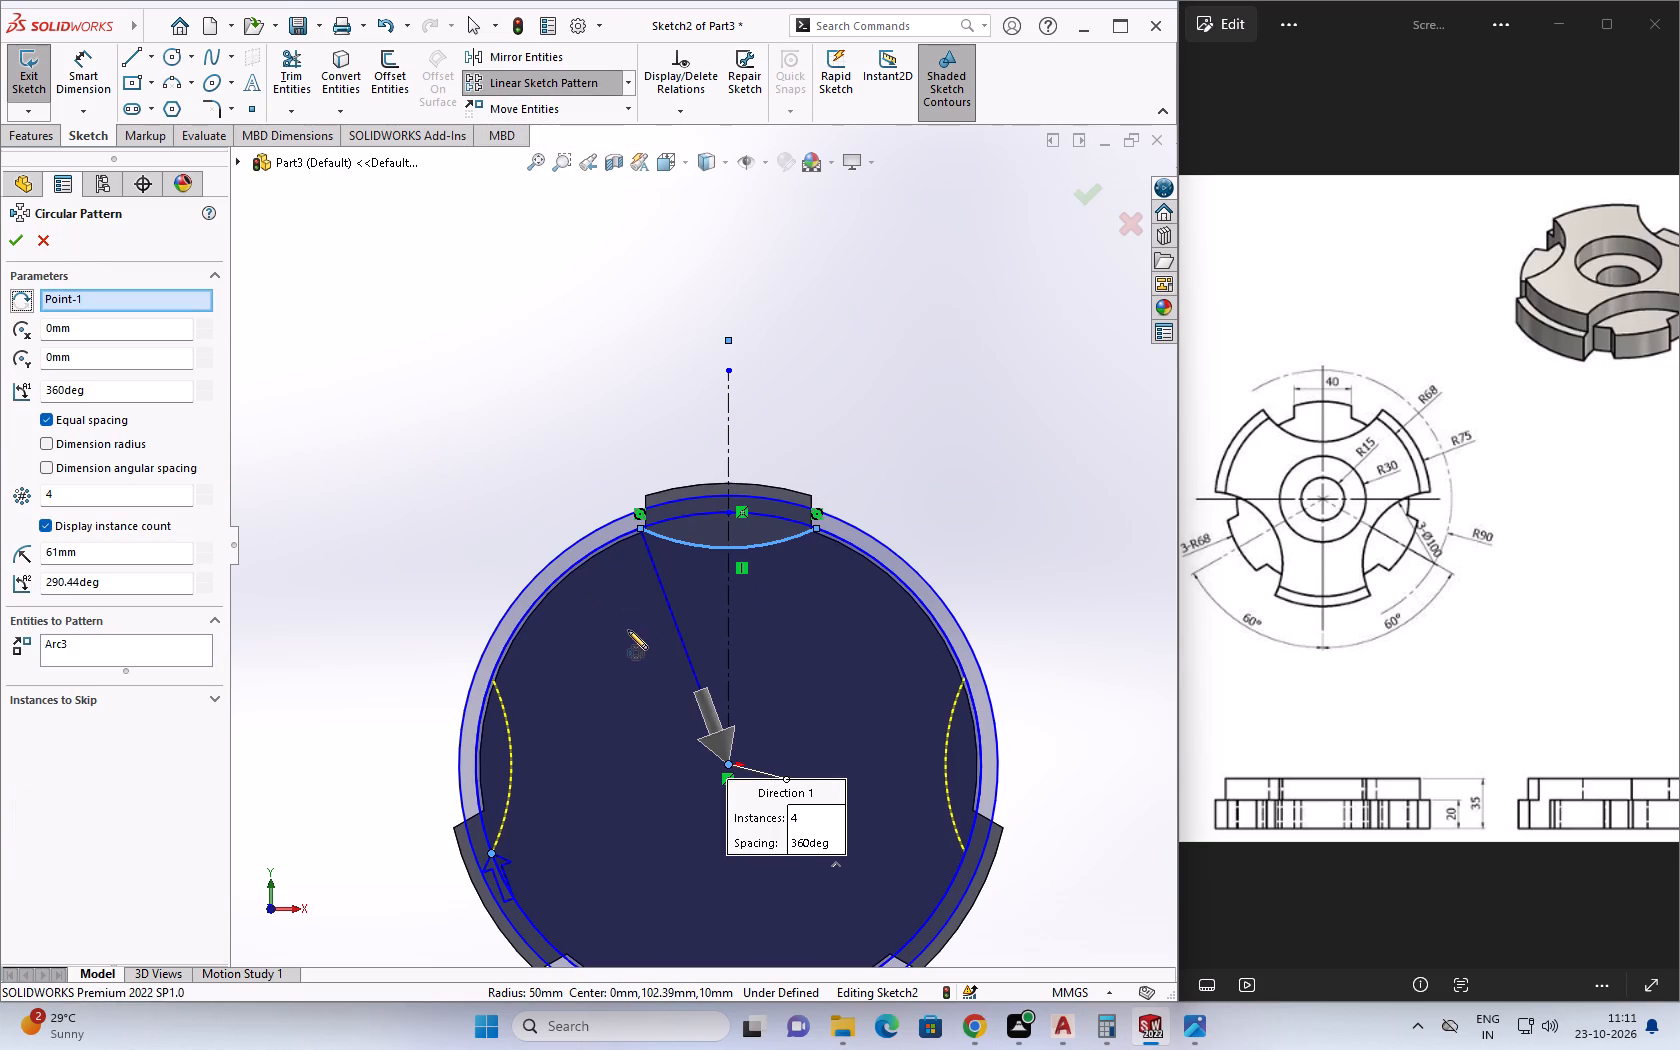
double_click(127, 500)
key(3)
key(Return)
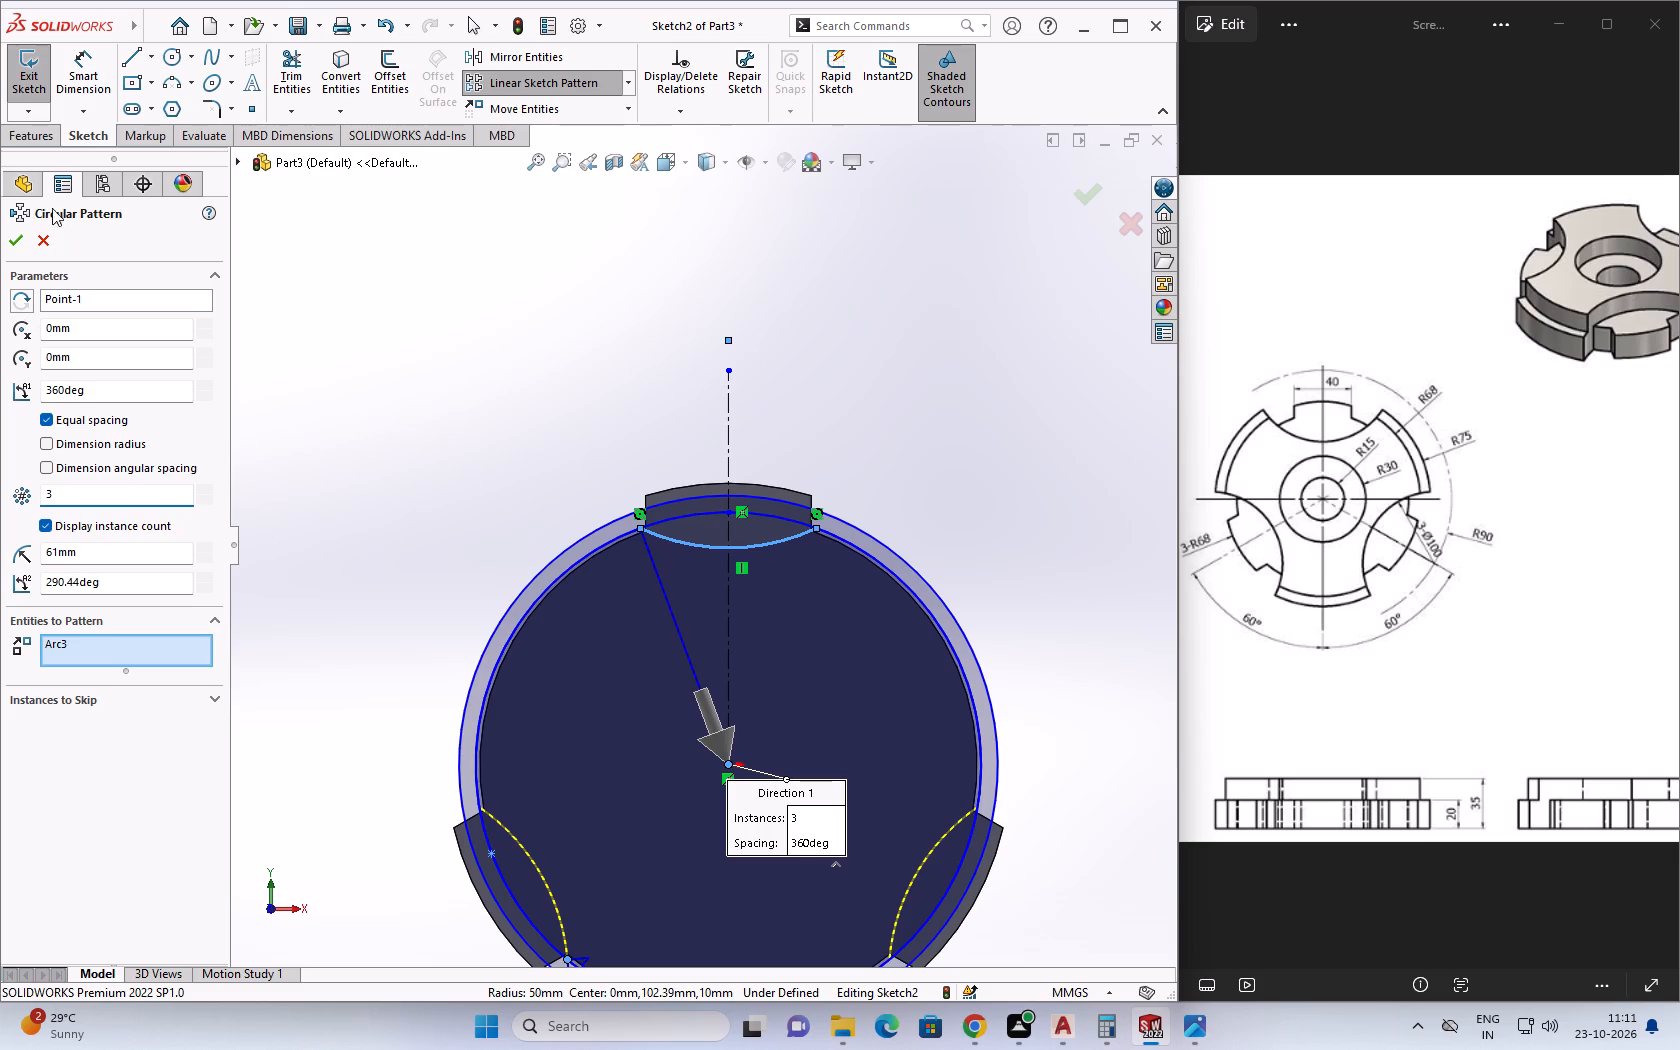
click(17, 238)
Trim the 61 mm radius circle between the ends of the notch arcs at the two lower tabs.
click(286, 82)
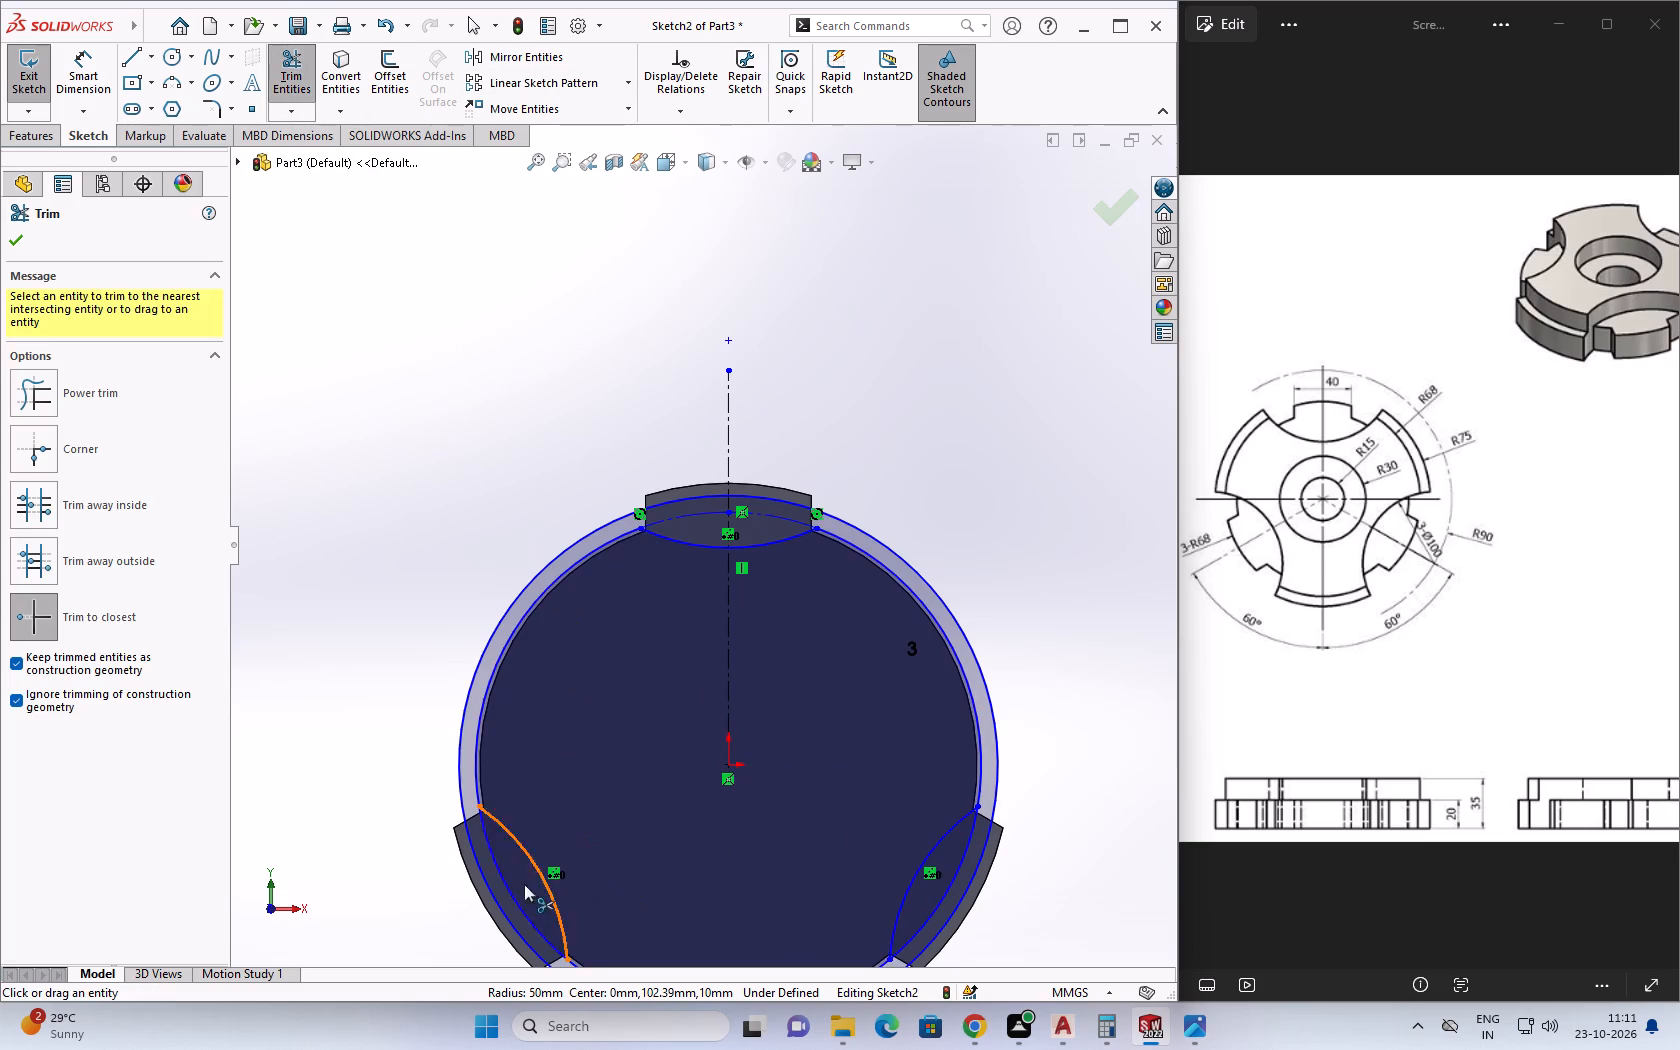
click(514, 896)
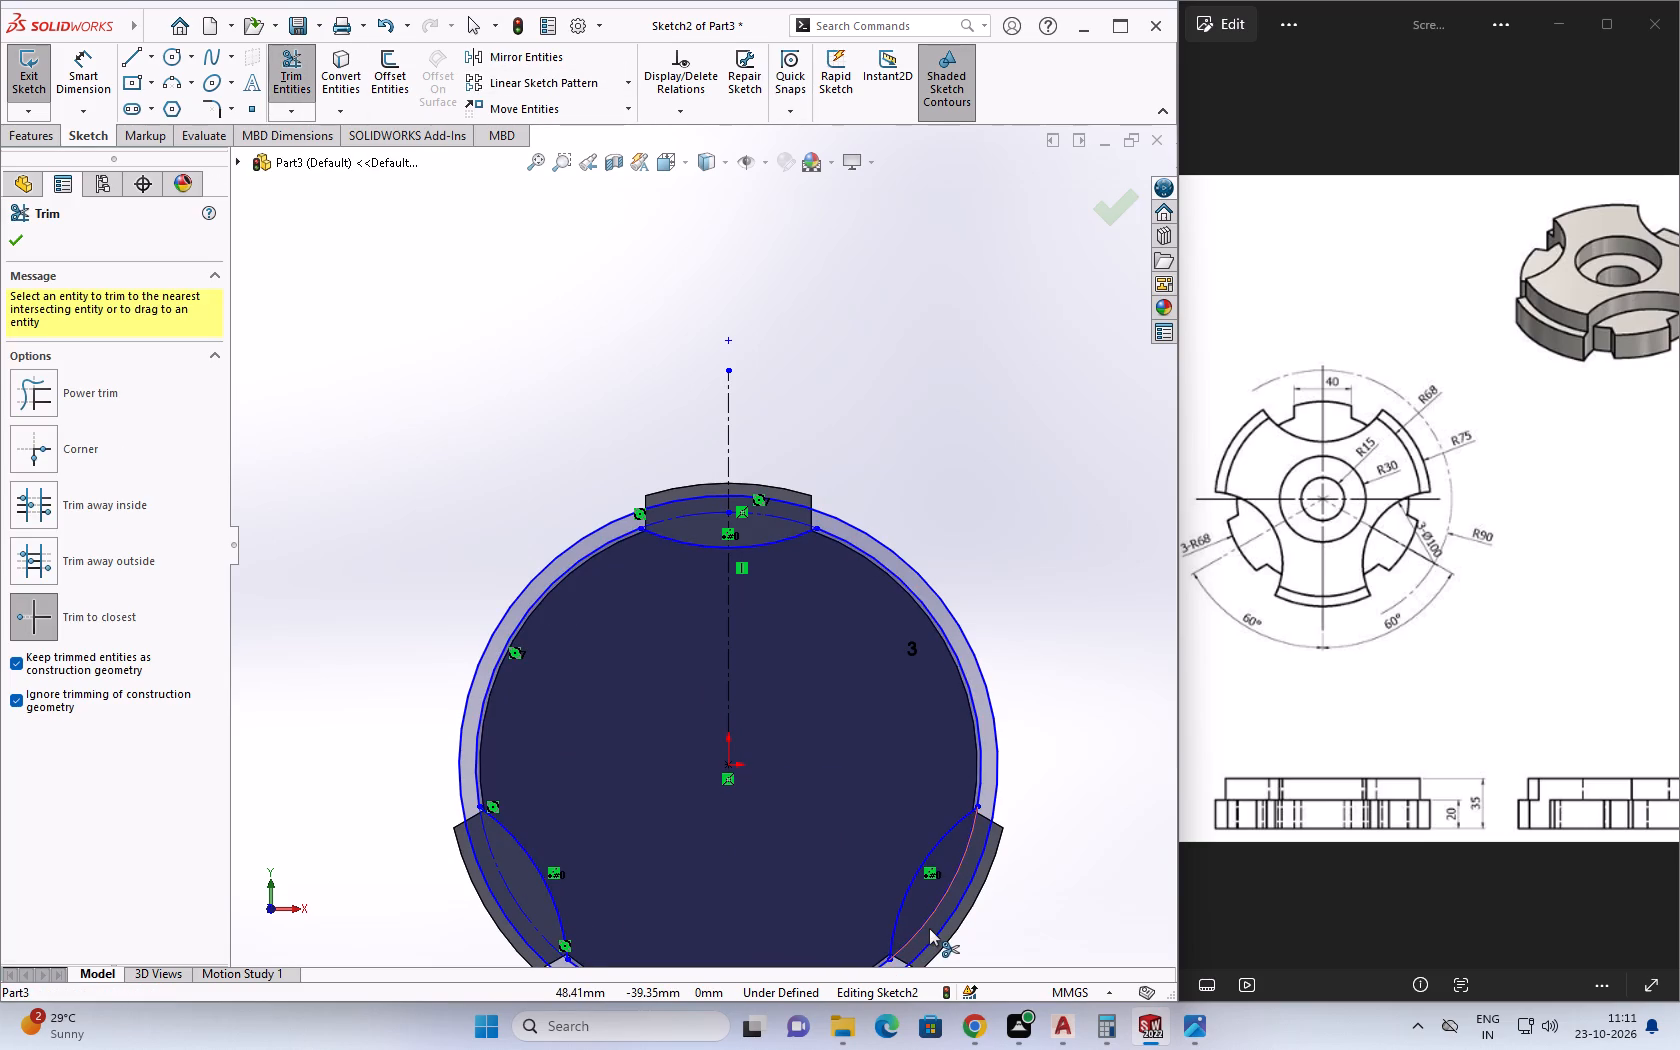
click(929, 922)
scroll(906, 930, down, 5)
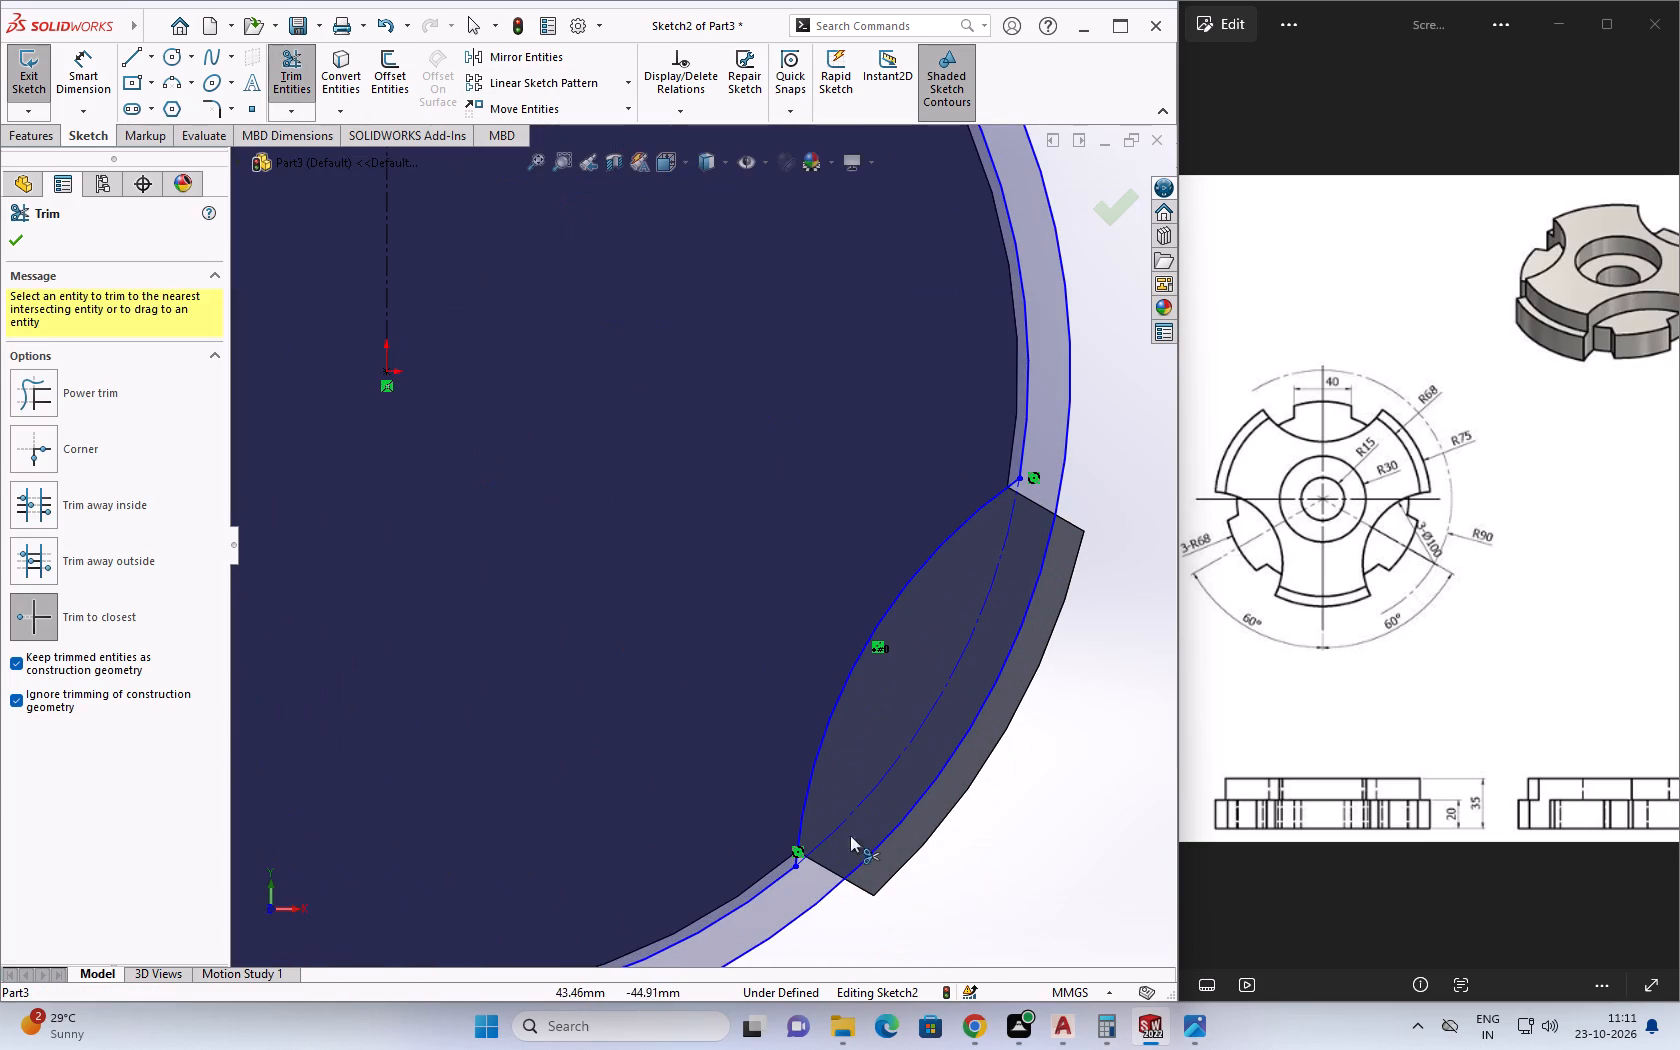
scroll(914, 678, up, 2)
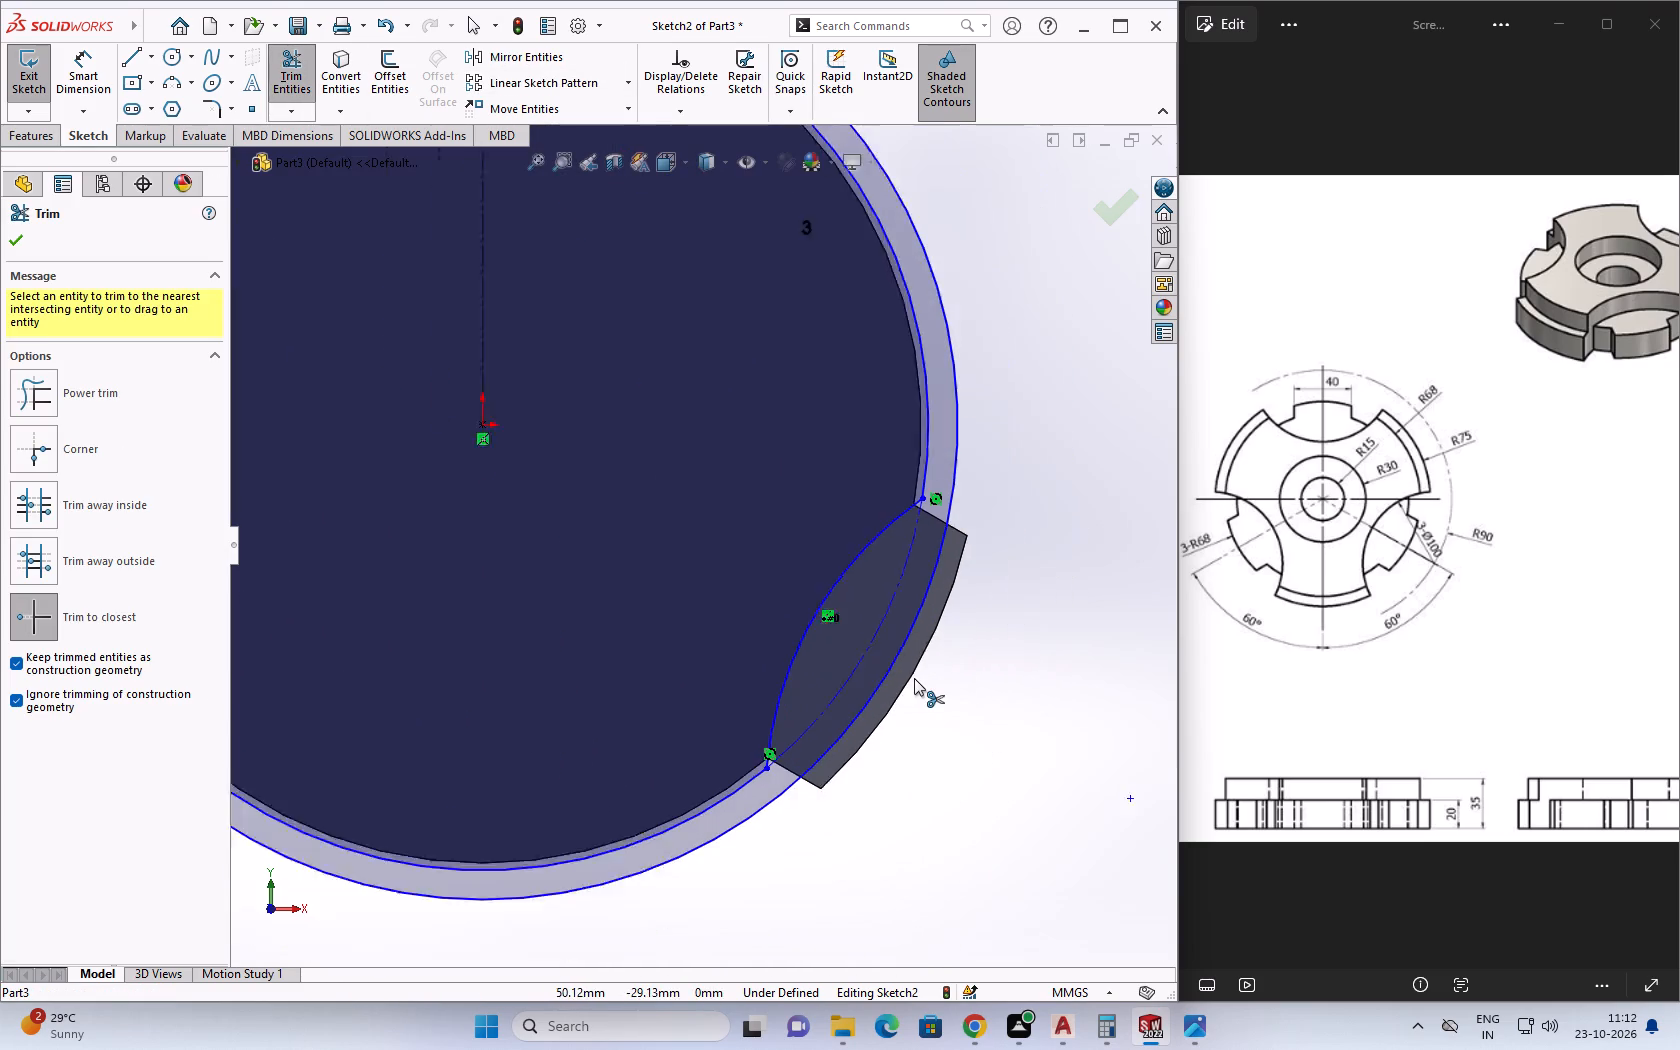
scroll(914, 678, up, 4)
key(Escape)
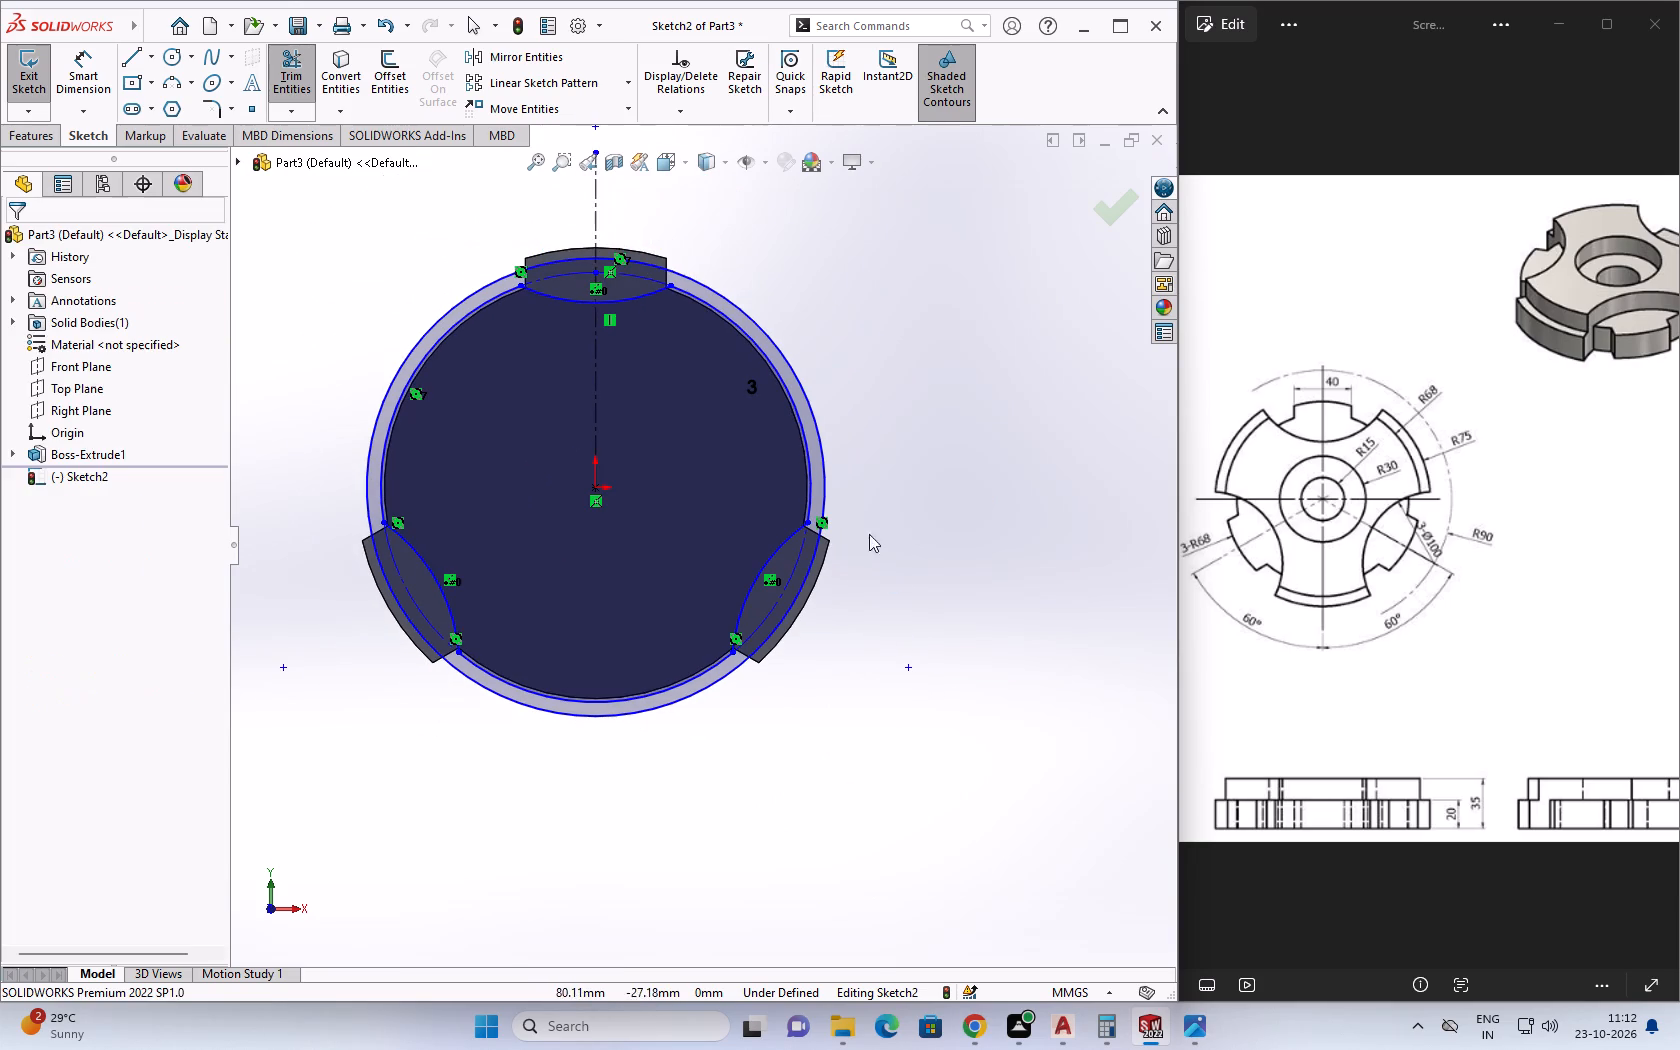
key(Escape)
Delete the outermost sketch circle, 130 mm in diameter.
click(826, 487)
key(Delete)
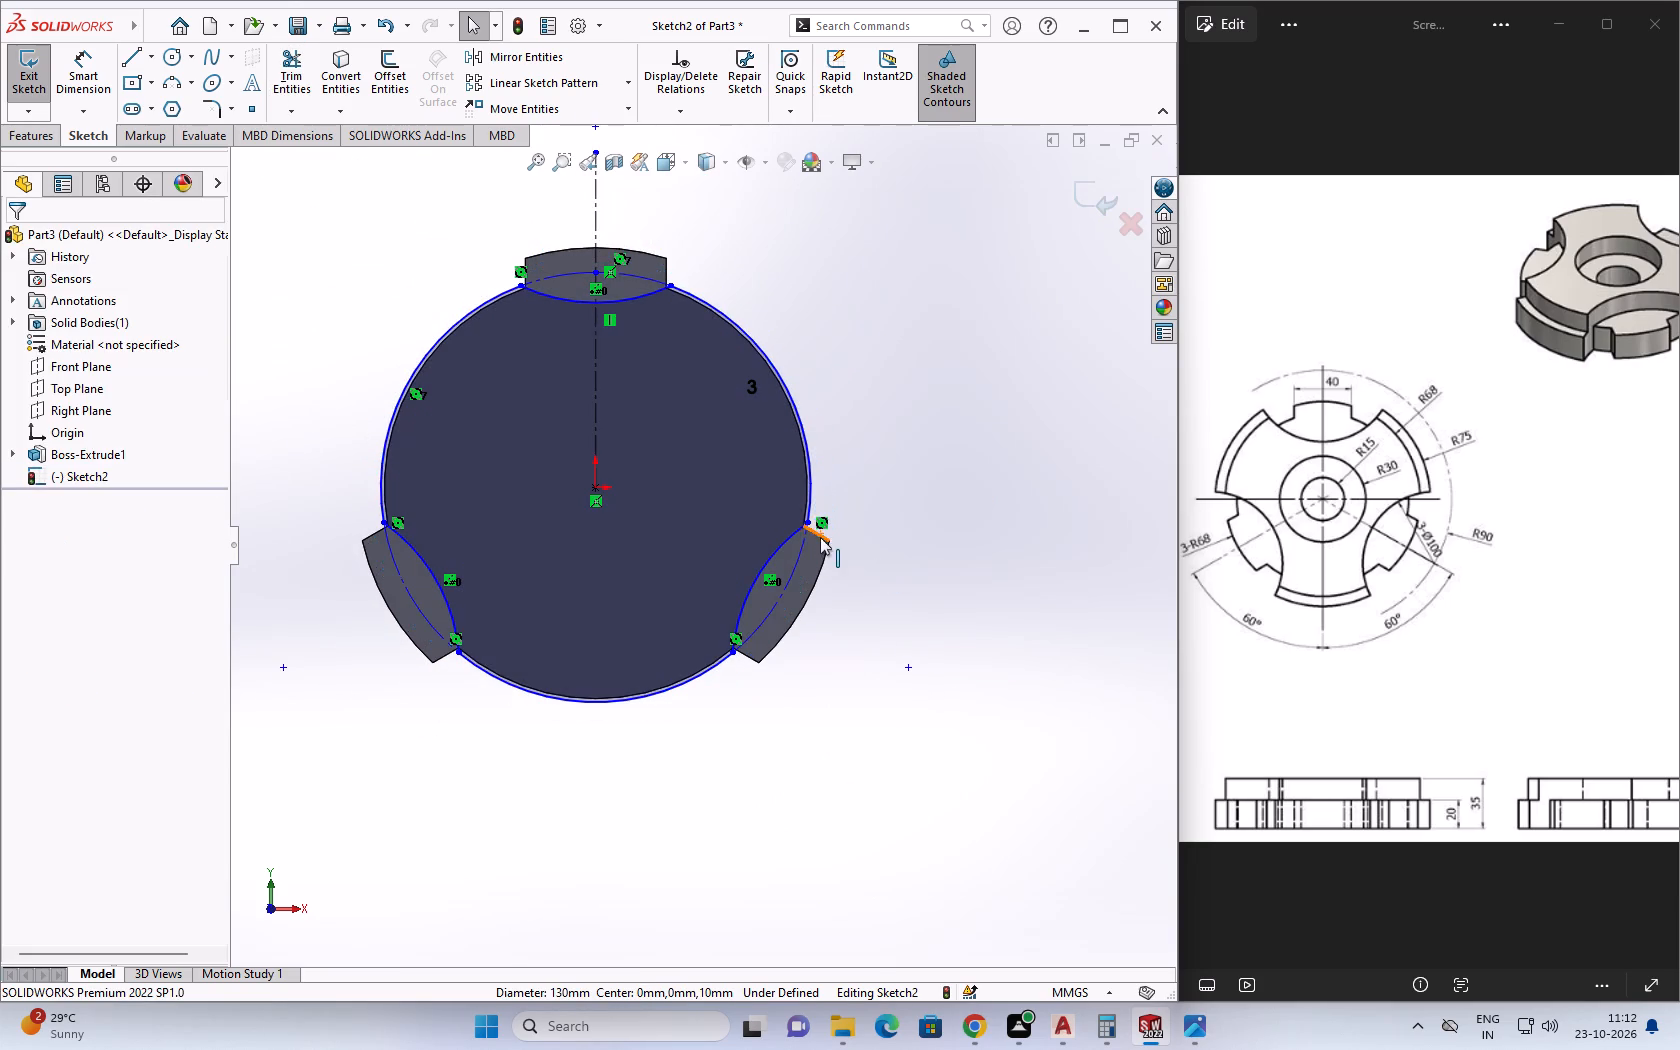
Delete the leftover construction arcs at both lower tabs and the right half of the one at the upper tab.
click(794, 567)
key(Delete)
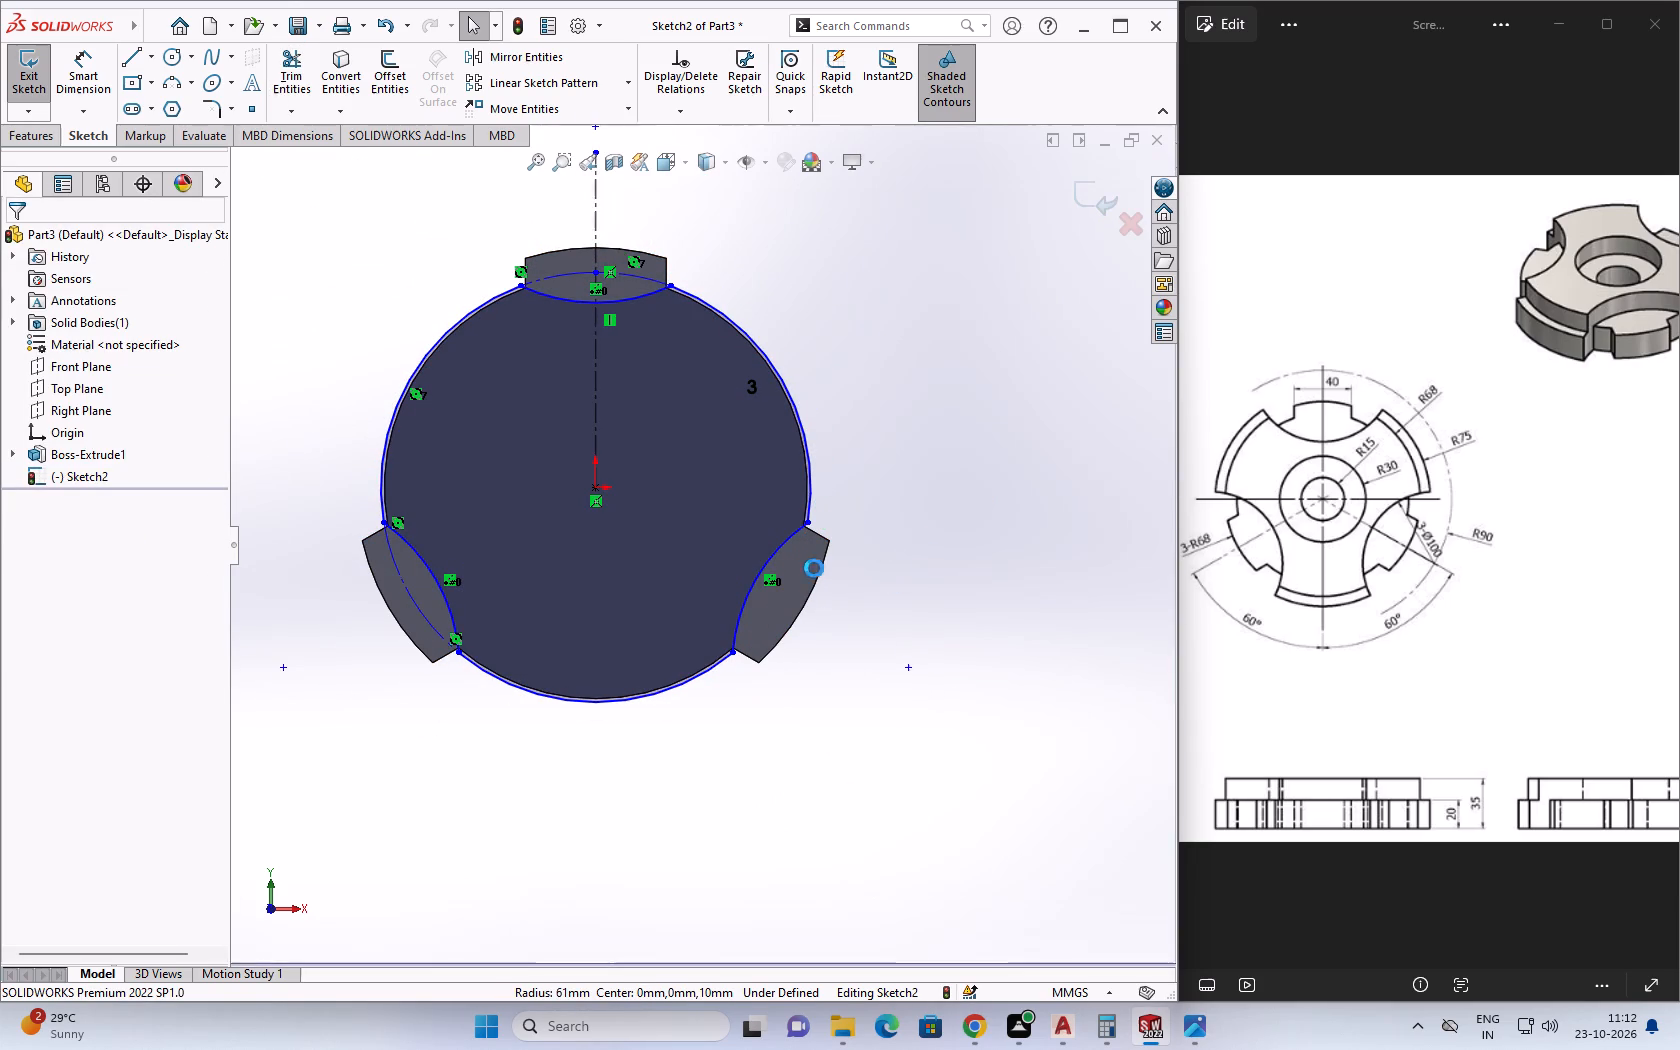
click(634, 272)
key(Delete)
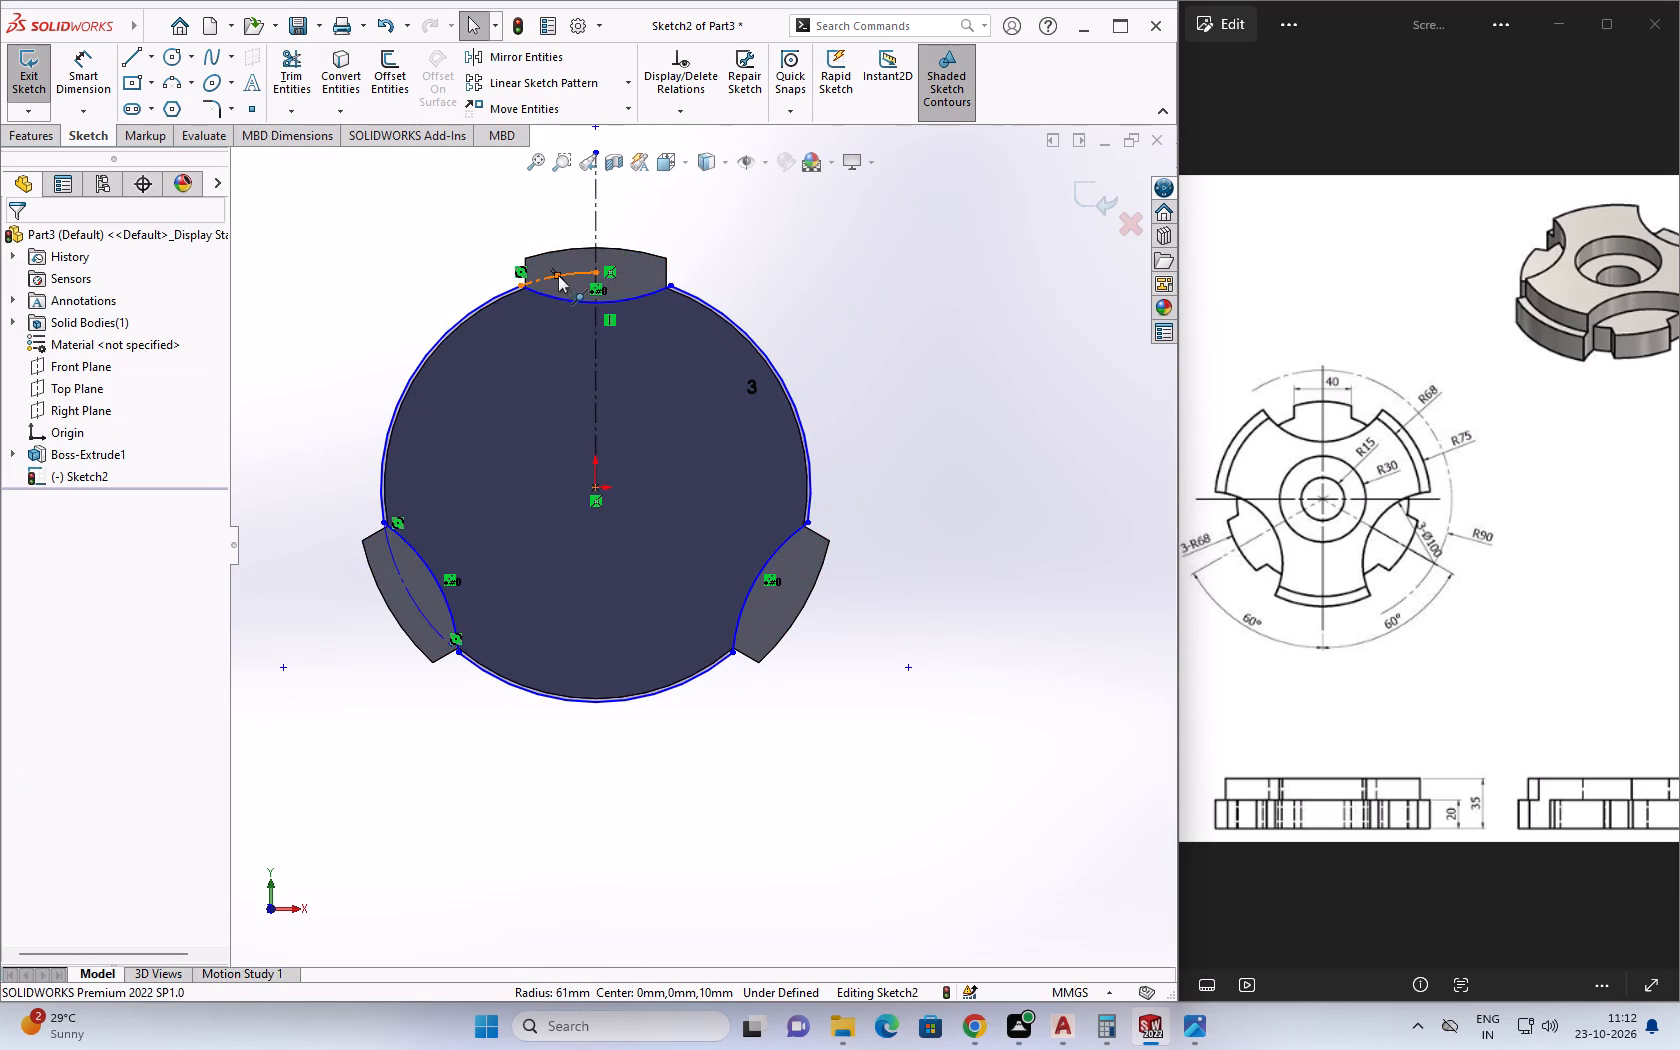
click(560, 276)
key(Delete)
key(Delete)
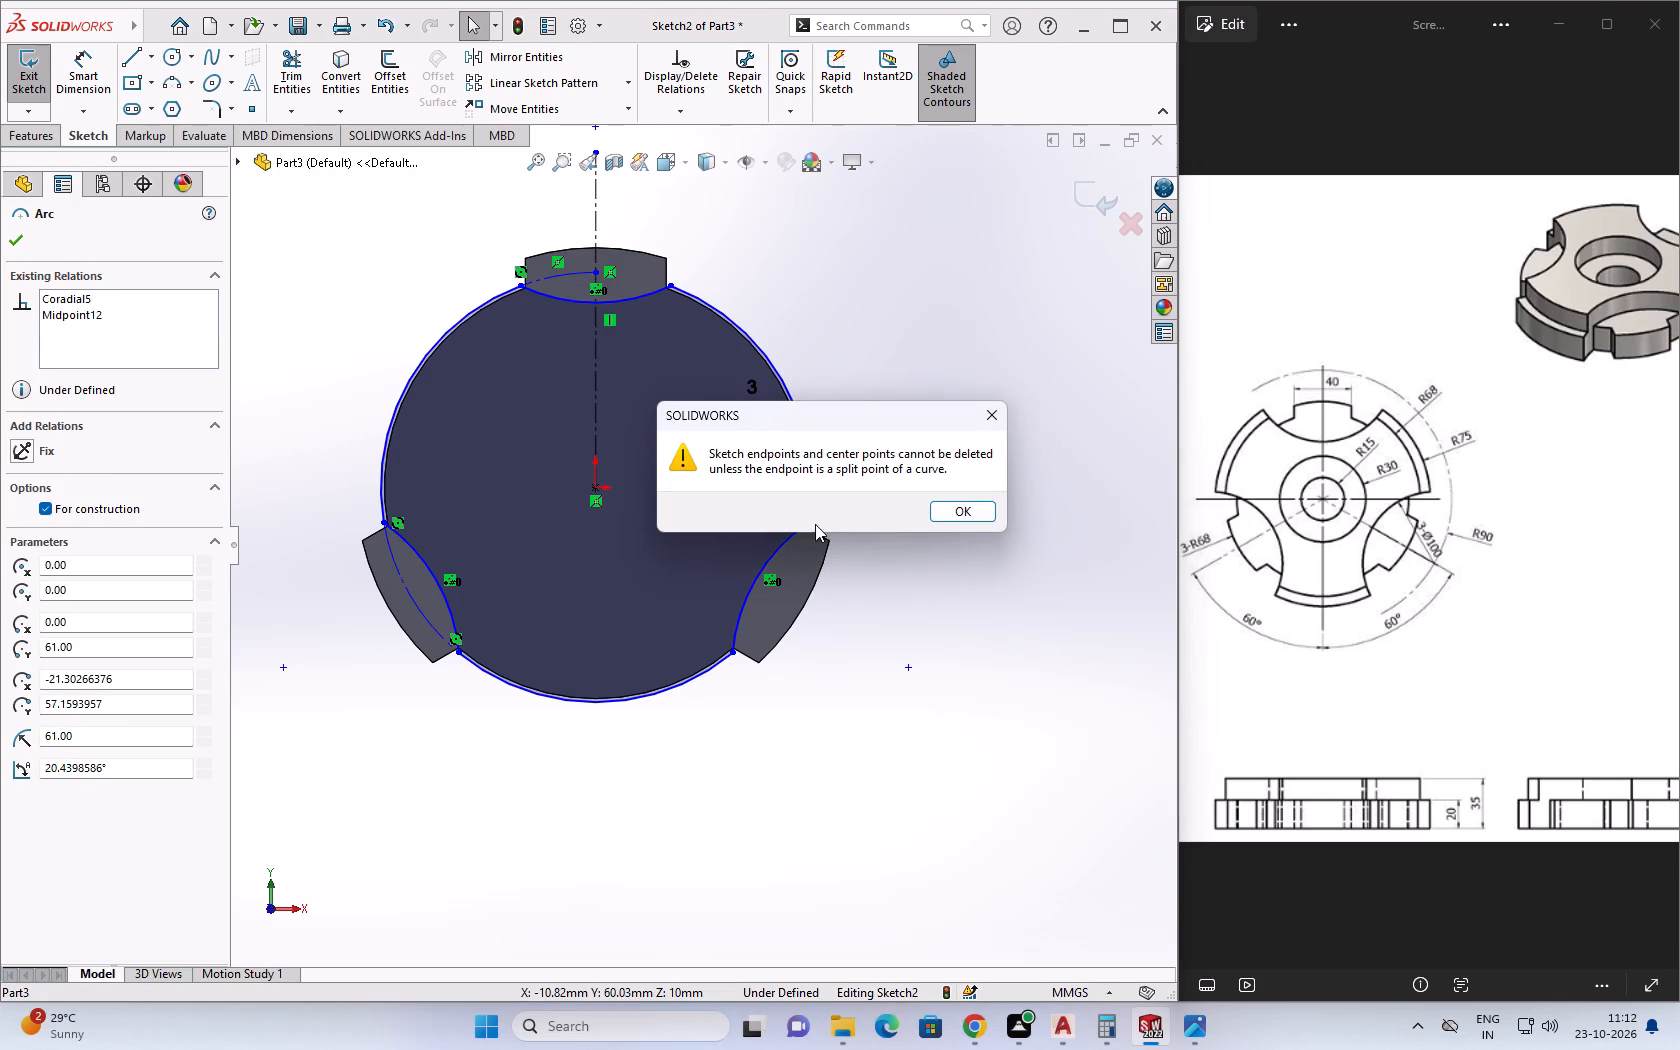
key(Return)
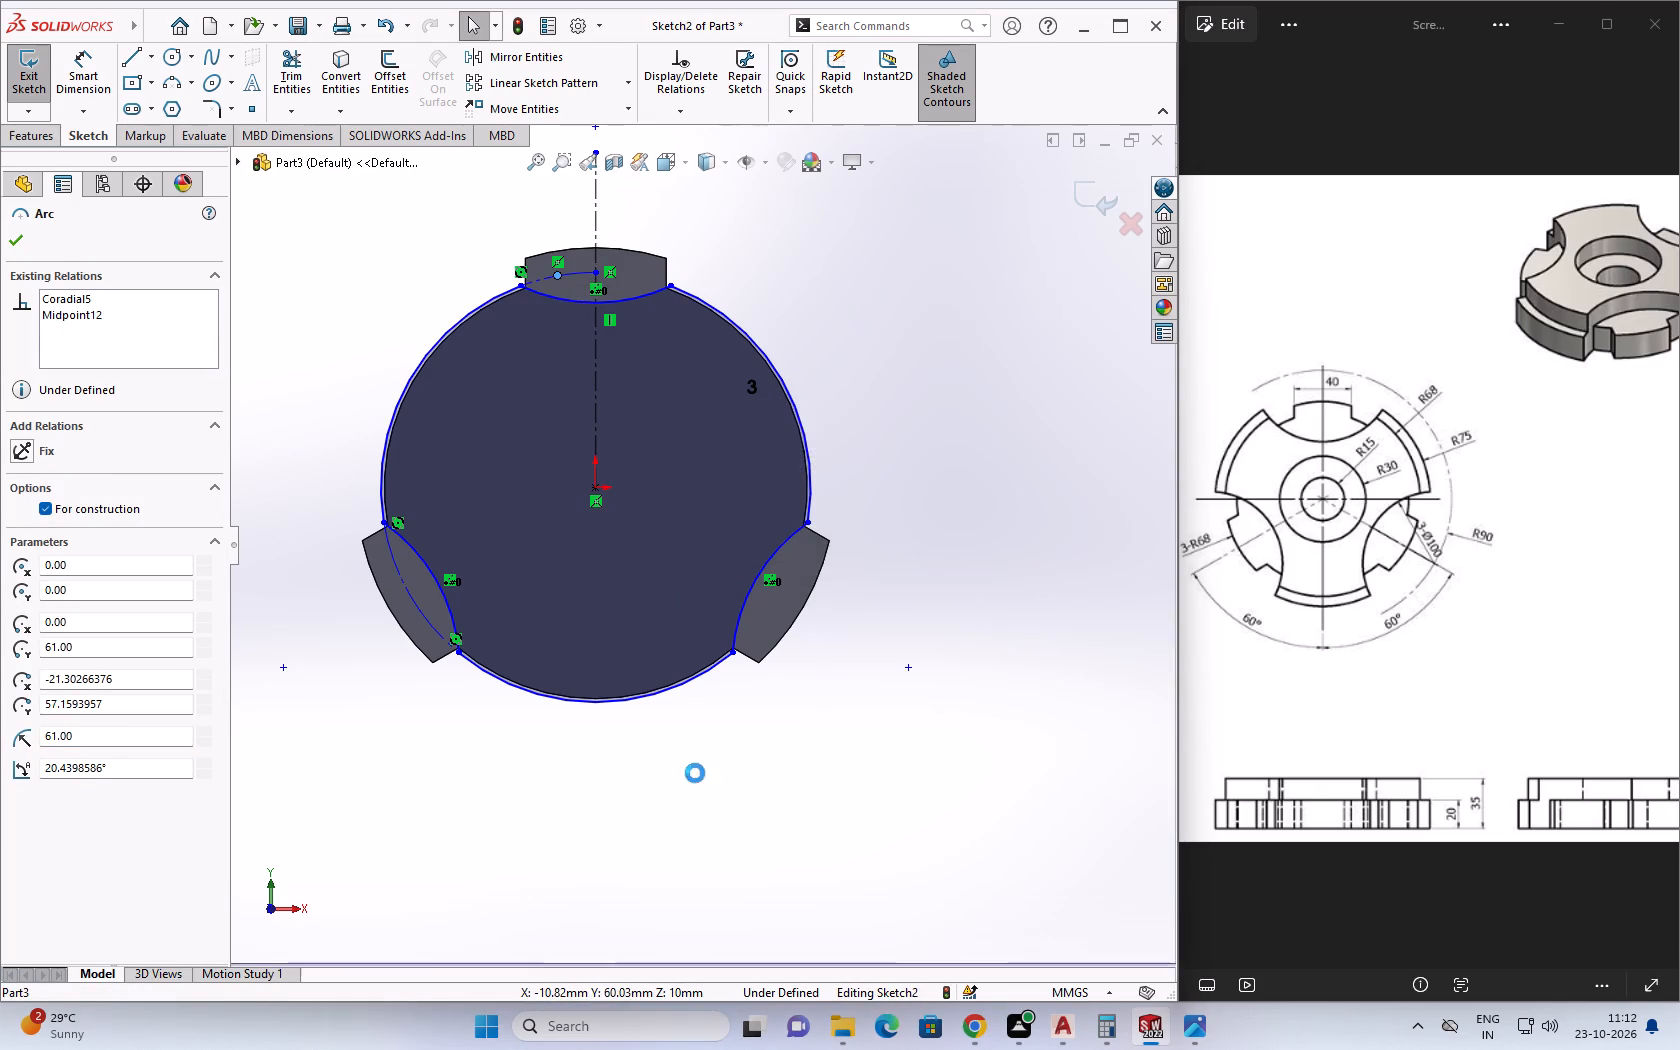
click(421, 613)
key(Delete)
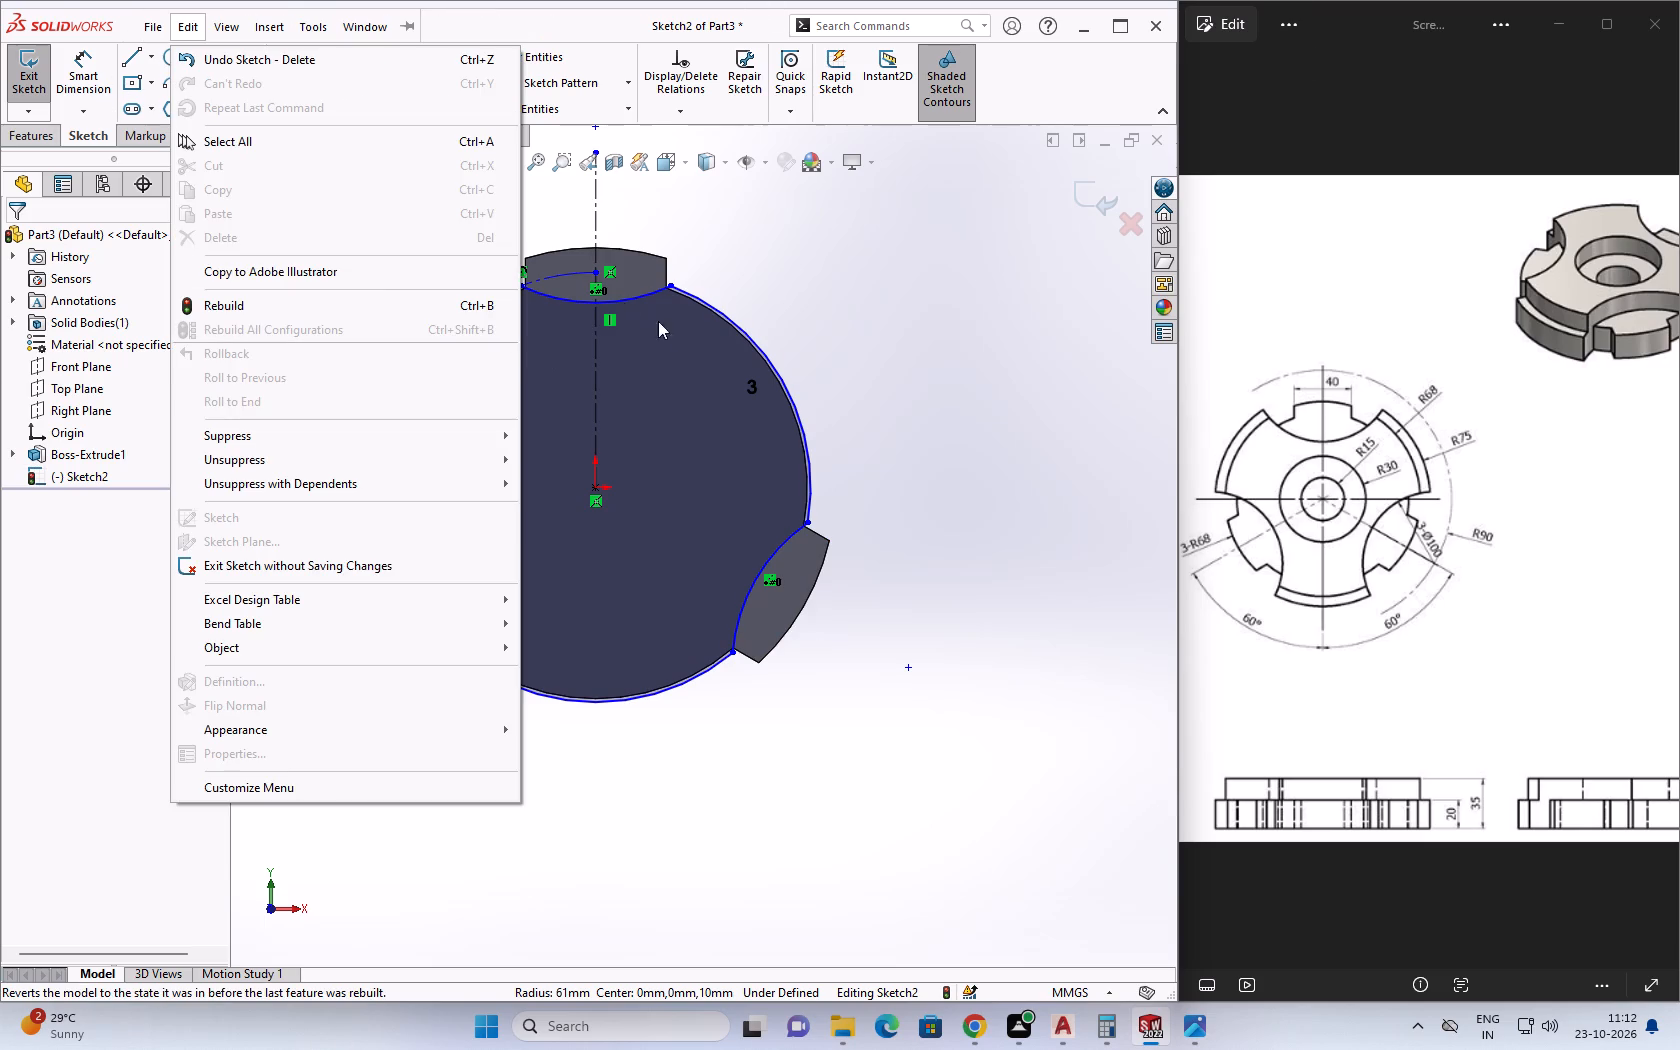
Delete the remaining left half of the construction arc at the upper tab.
click(808, 249)
scroll(551, 268, up, 4)
scroll(550, 279, down, 5)
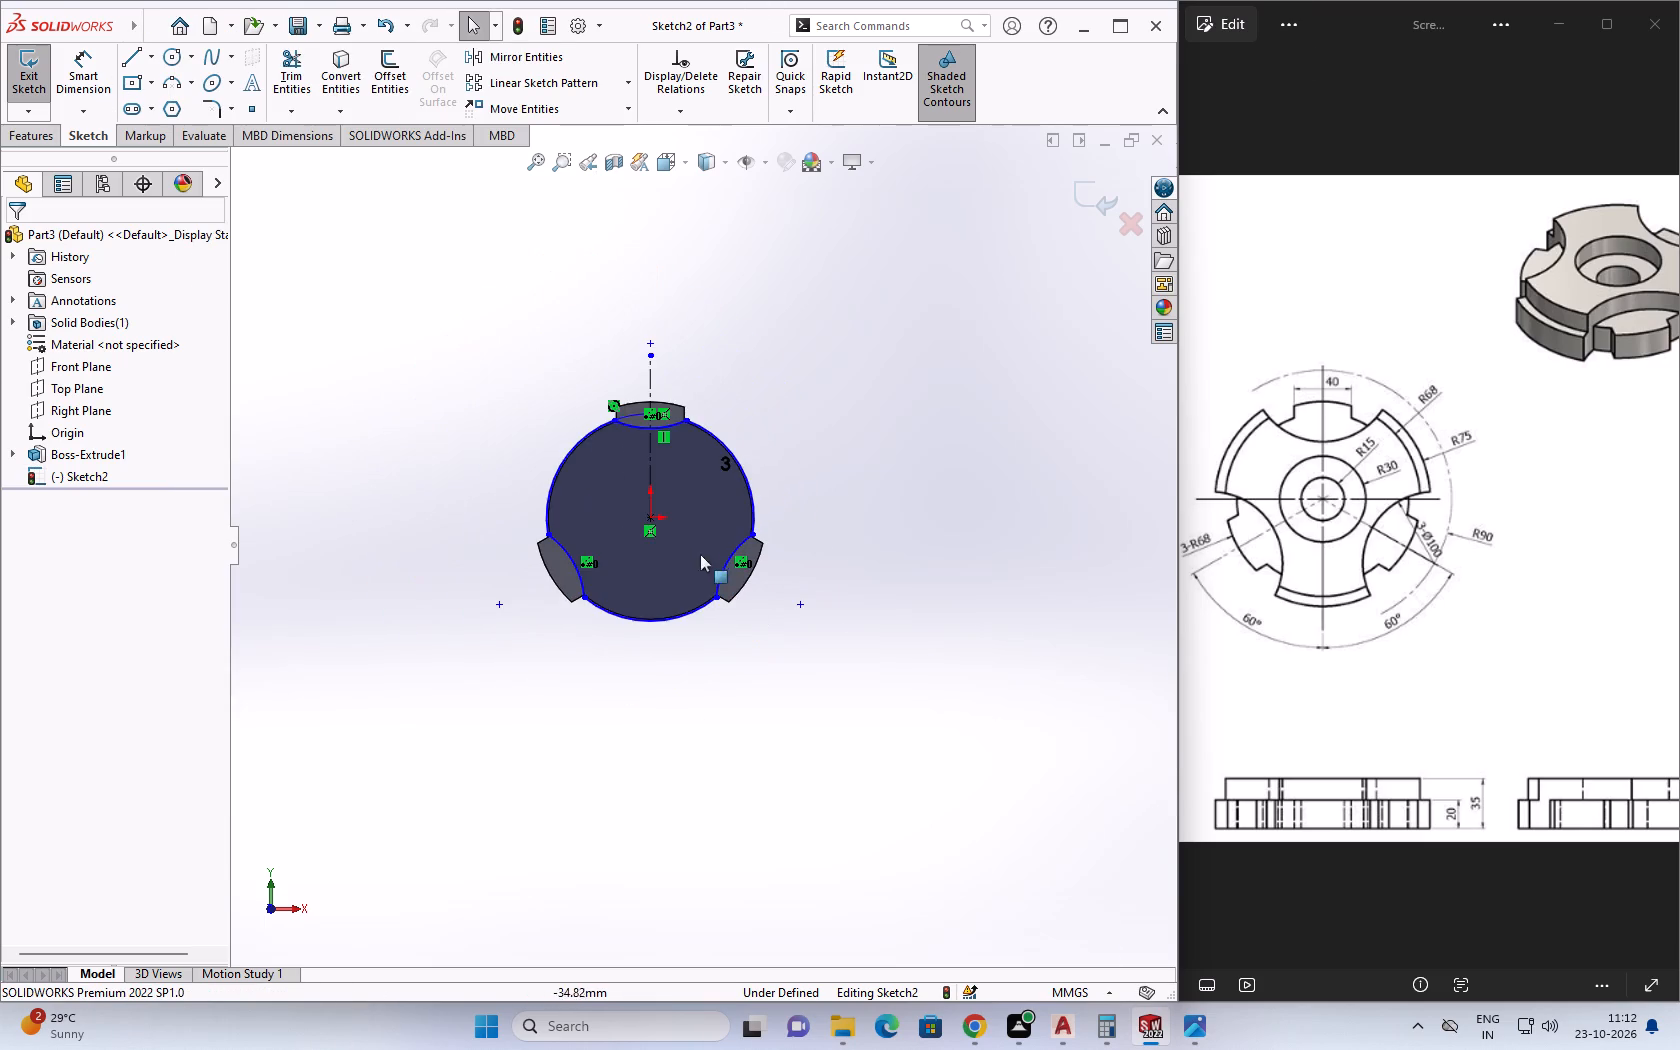
scroll(641, 456, down, 3)
click(928, 870)
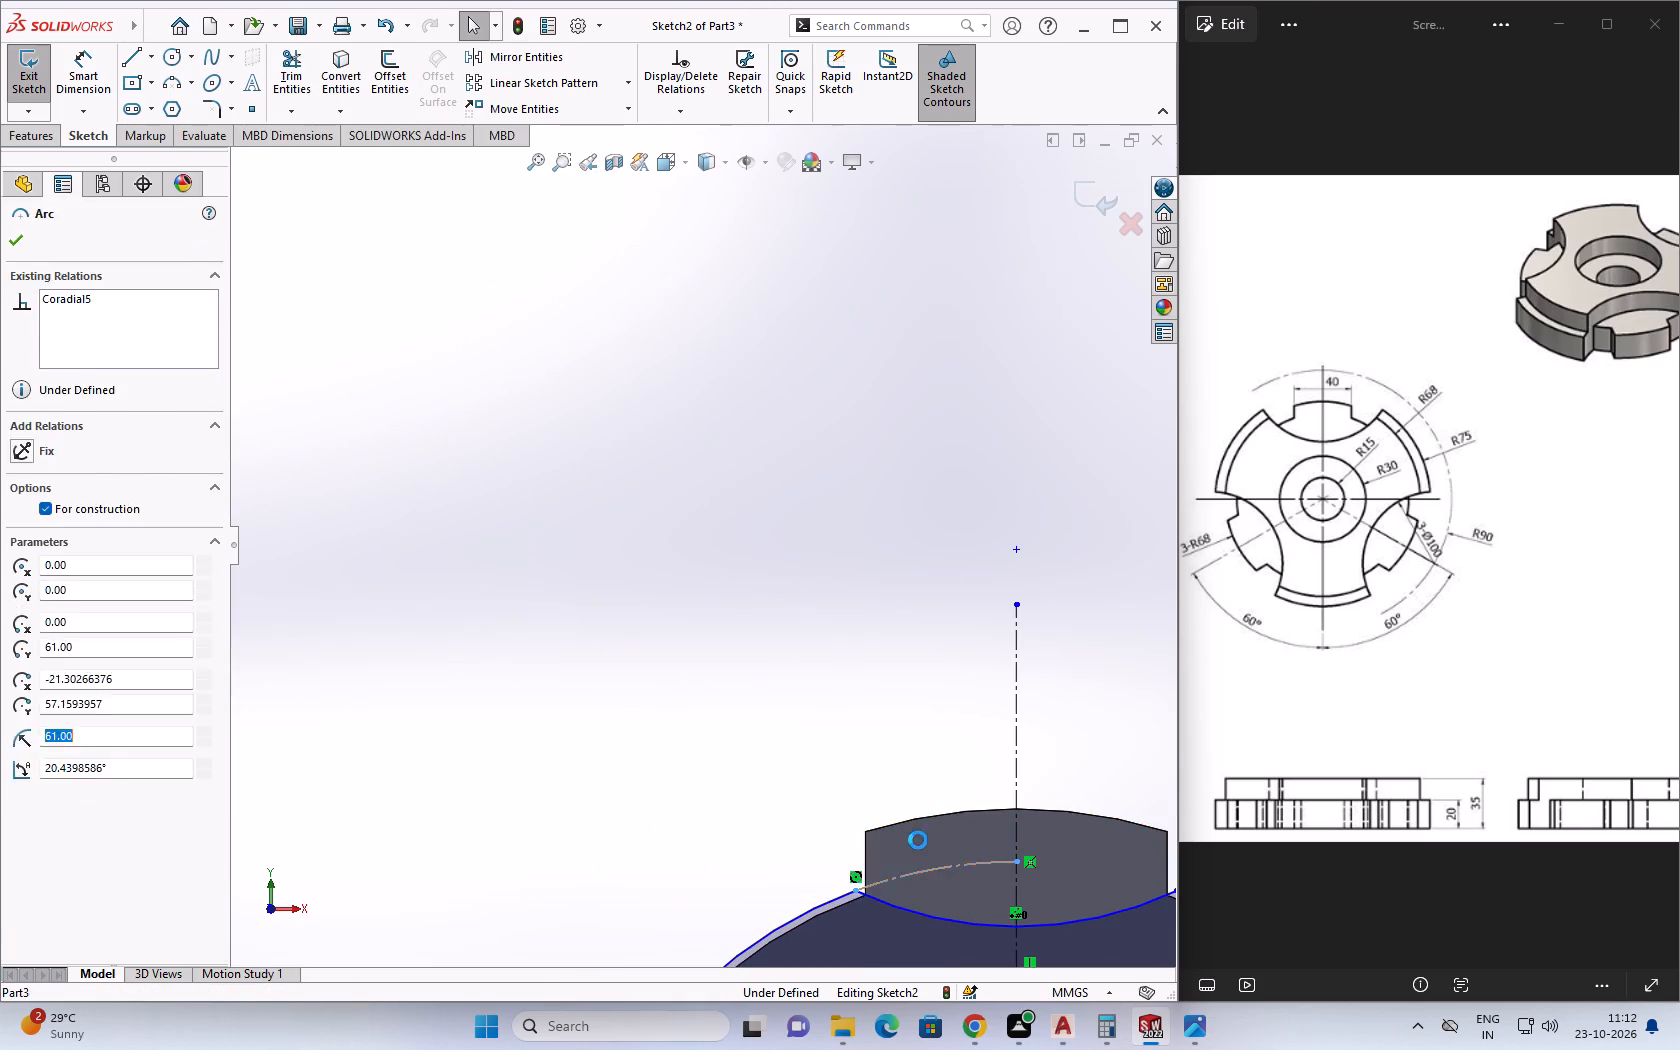
key(Delete)
scroll(909, 702, down, 4)
scroll(863, 678, up, 6)
scroll(804, 600, up, 6)
scroll(778, 696, down, 2)
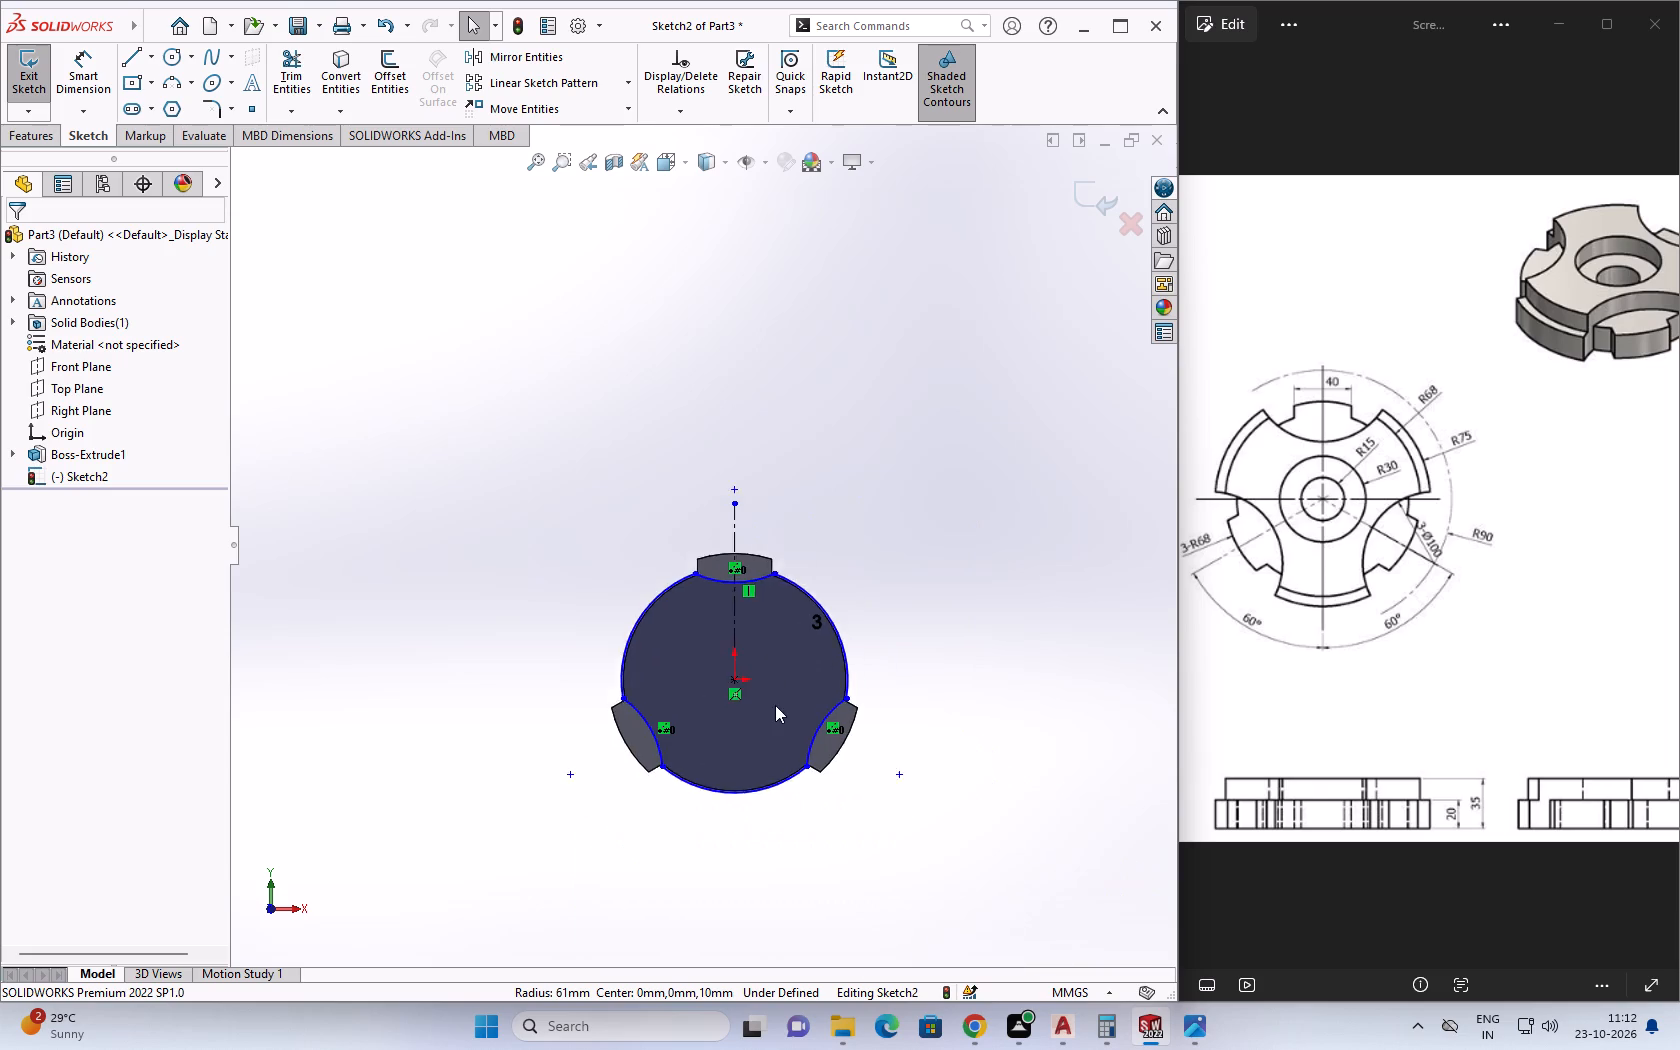
scroll(775, 705, down, 5)
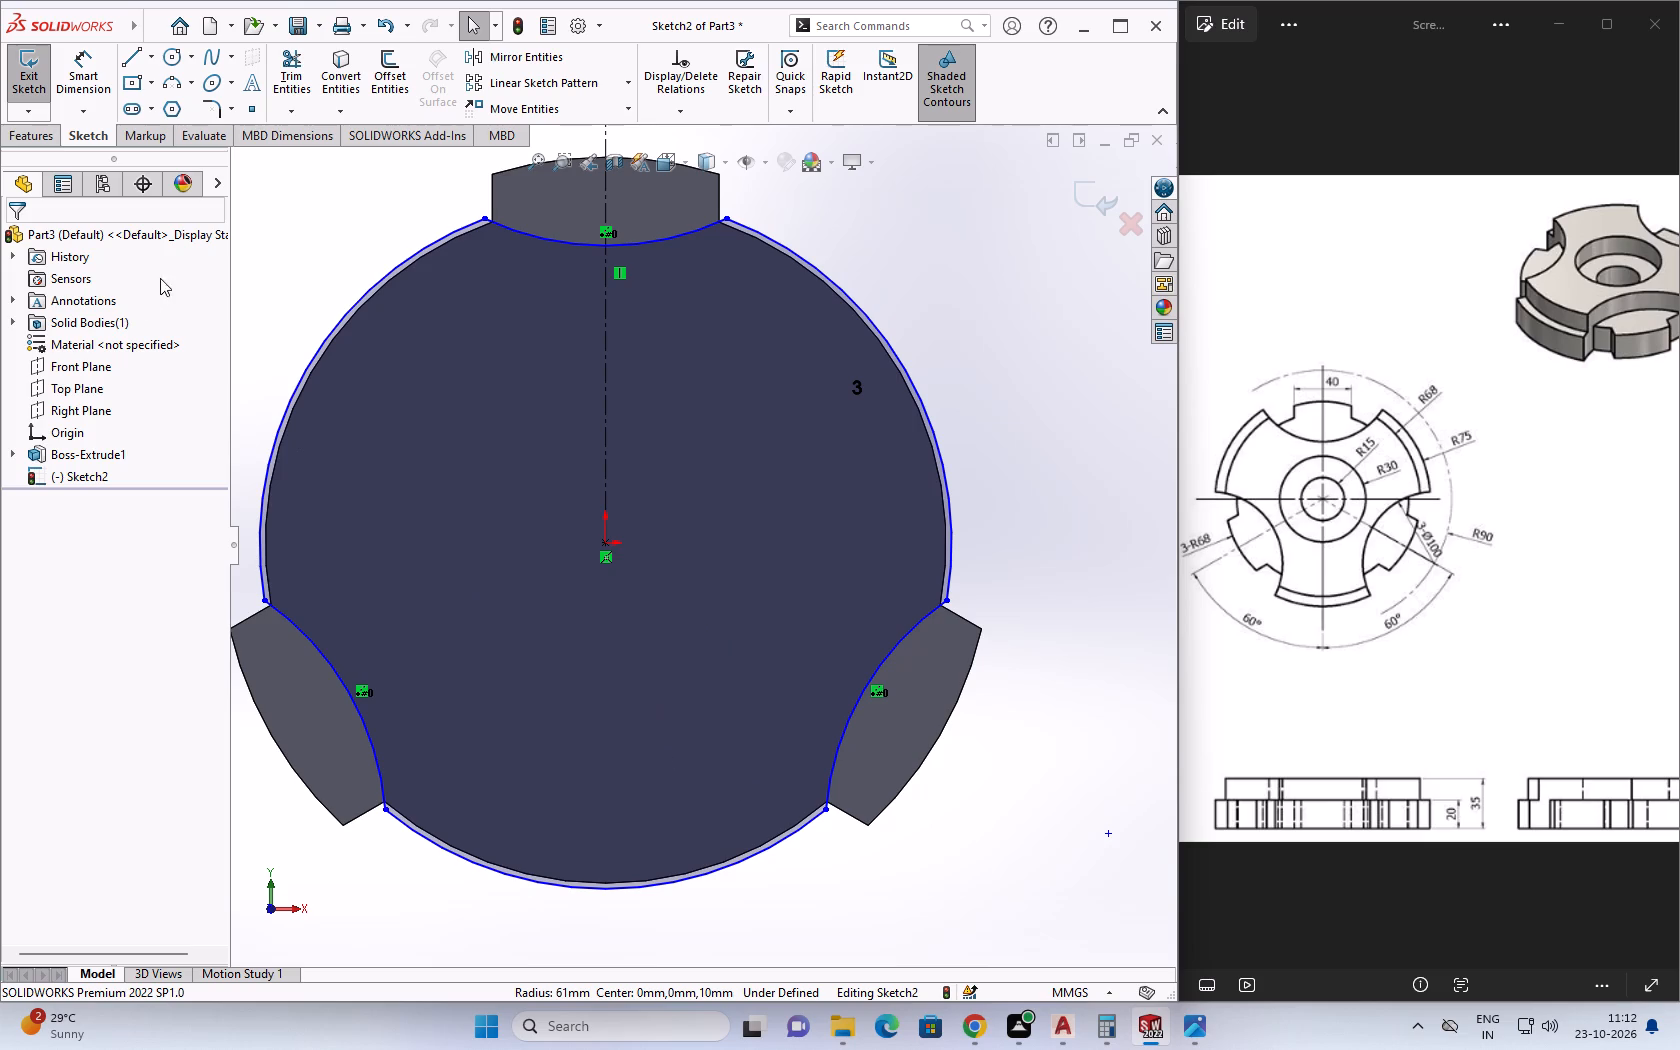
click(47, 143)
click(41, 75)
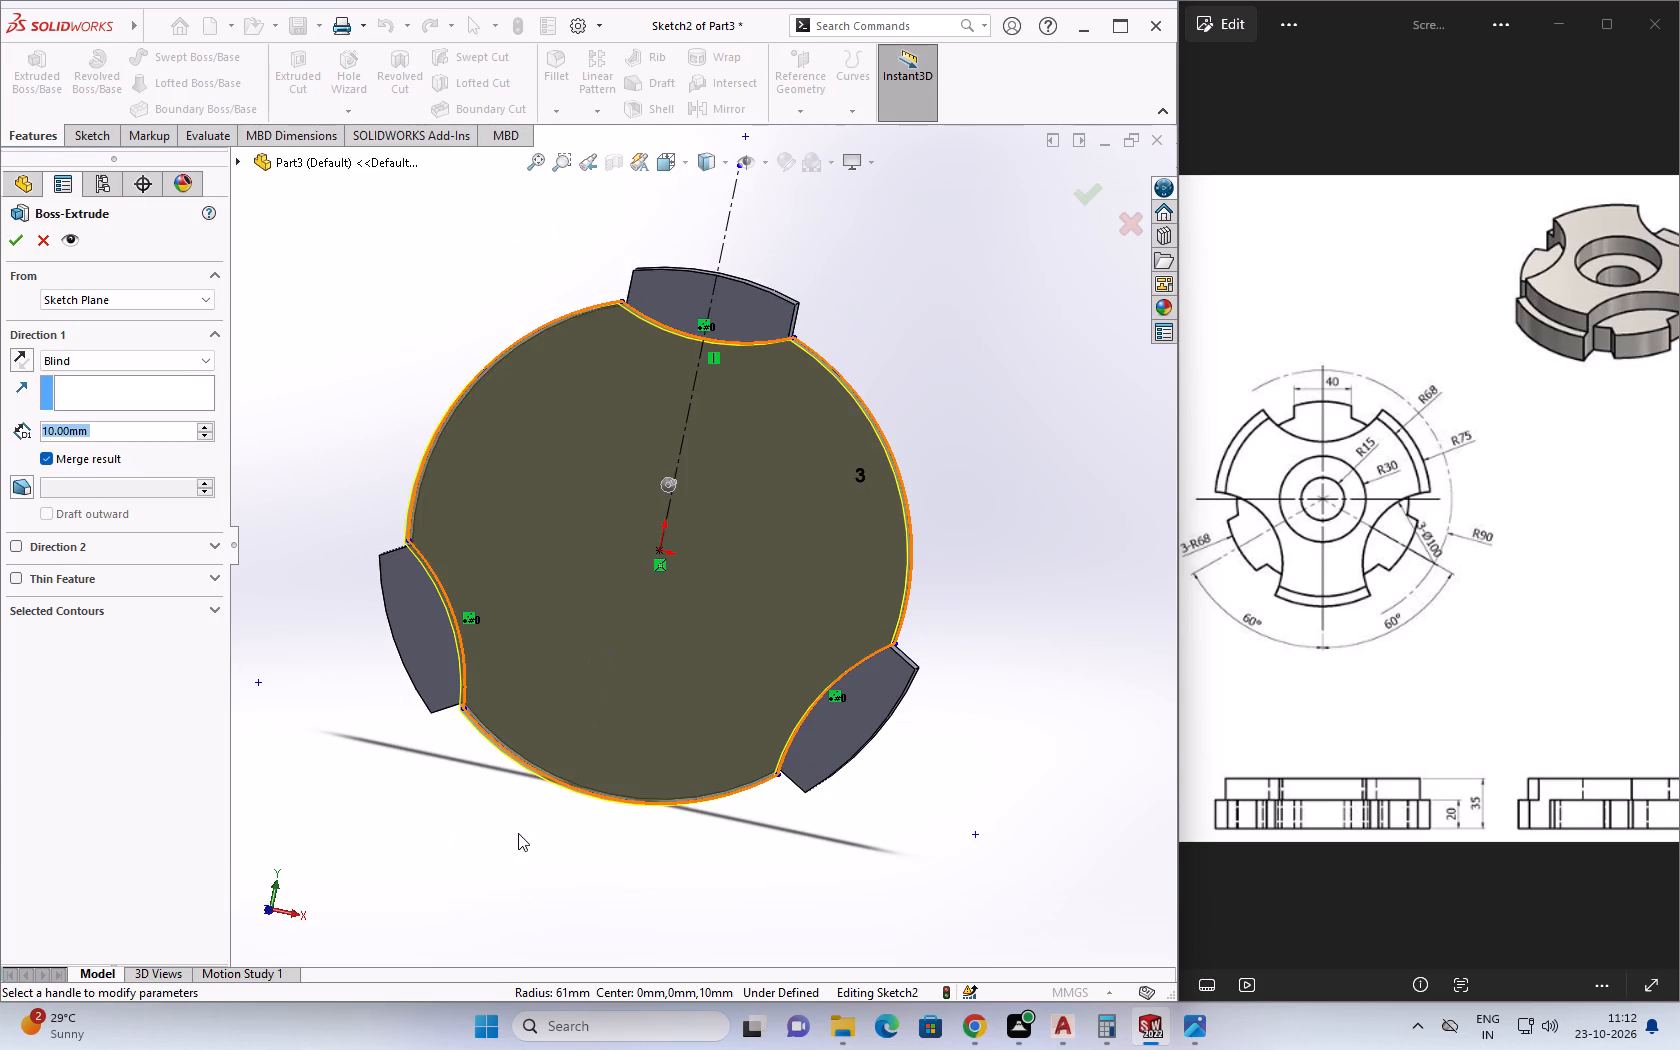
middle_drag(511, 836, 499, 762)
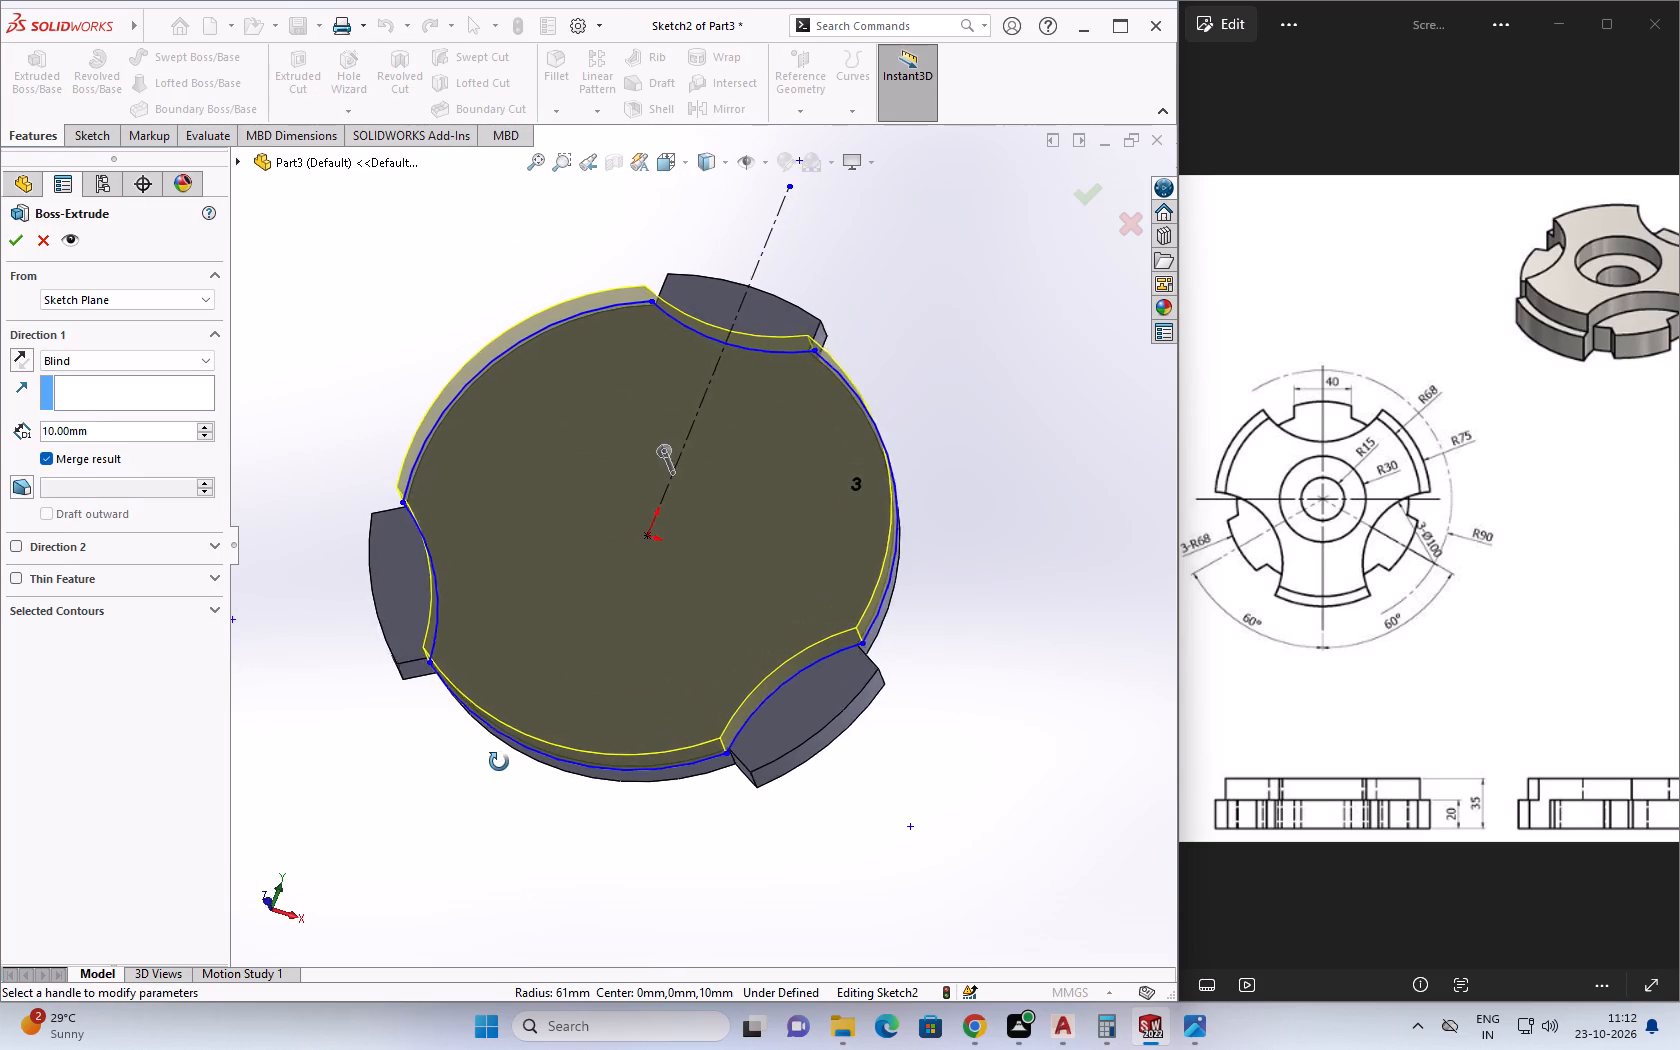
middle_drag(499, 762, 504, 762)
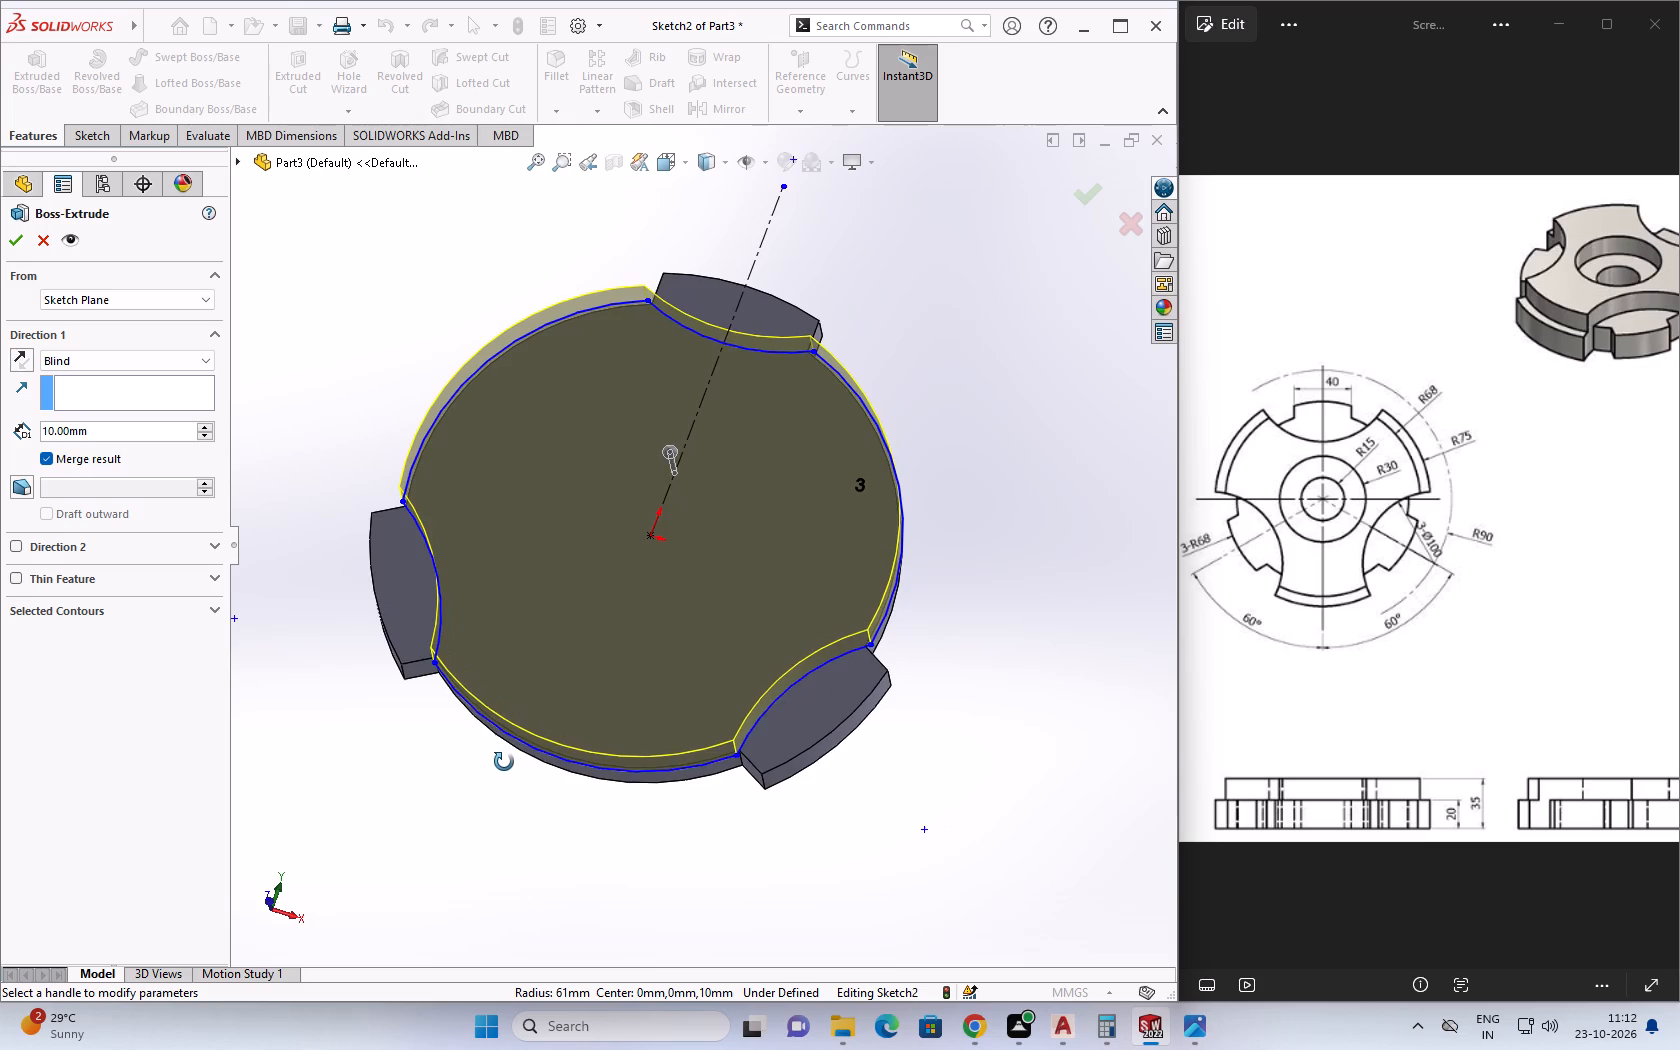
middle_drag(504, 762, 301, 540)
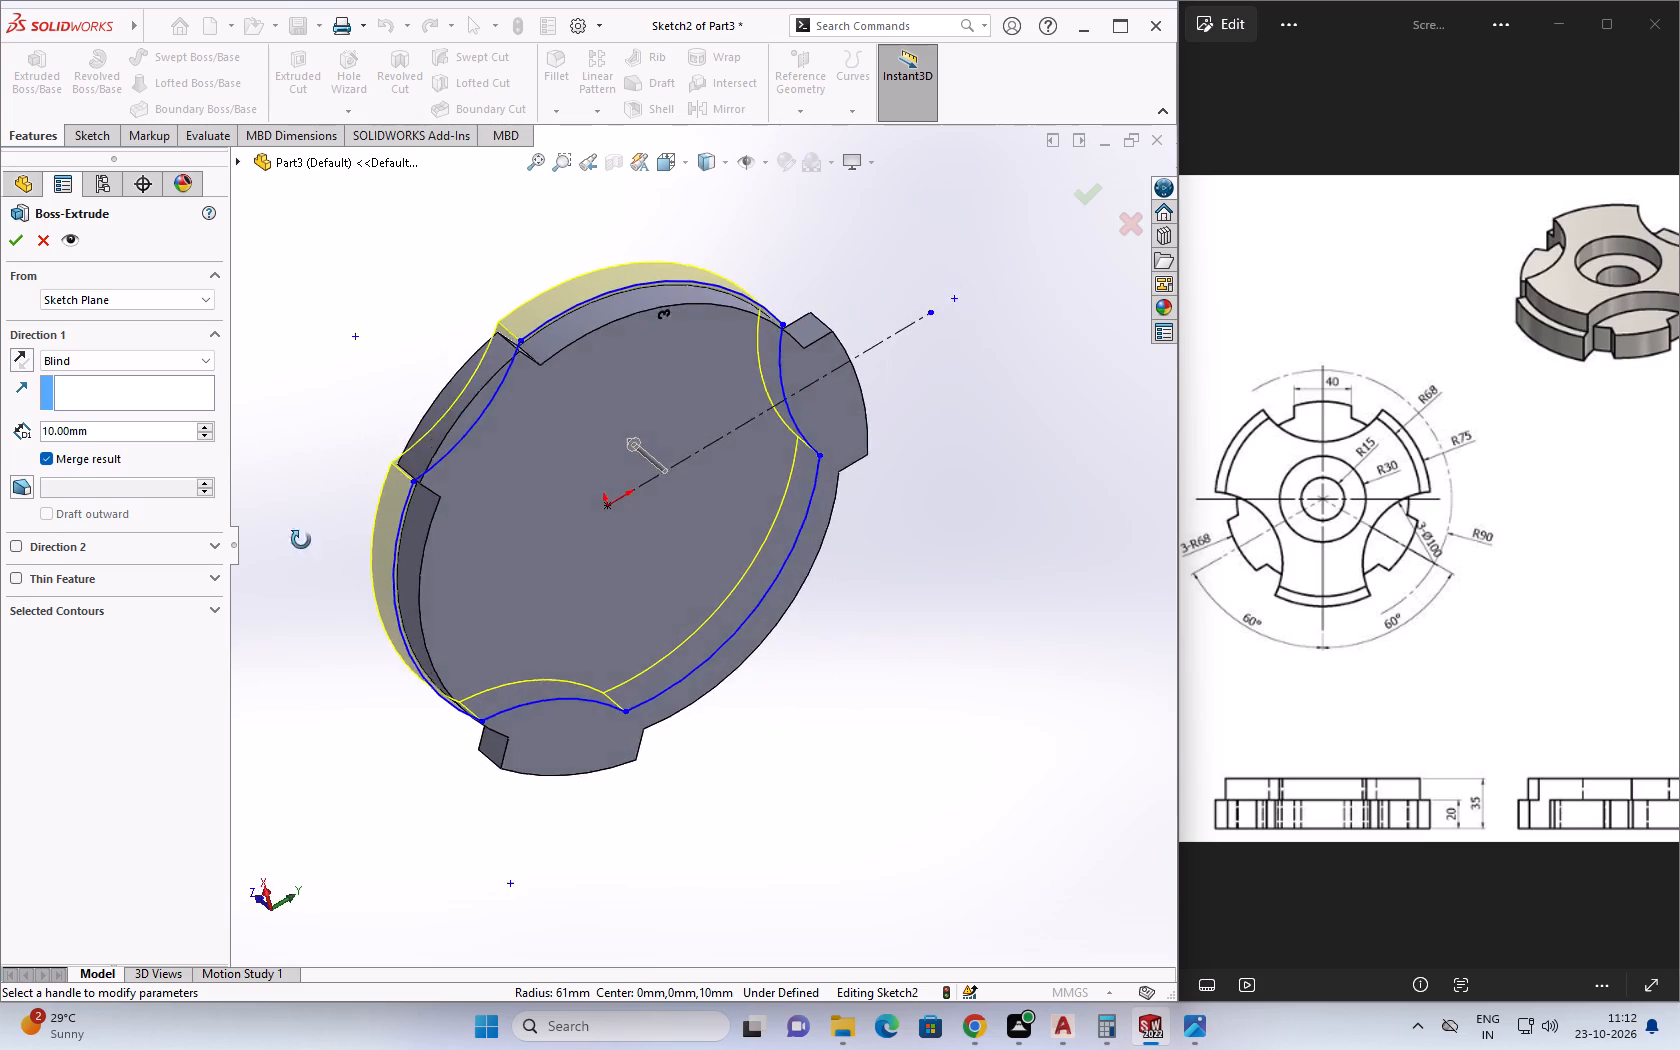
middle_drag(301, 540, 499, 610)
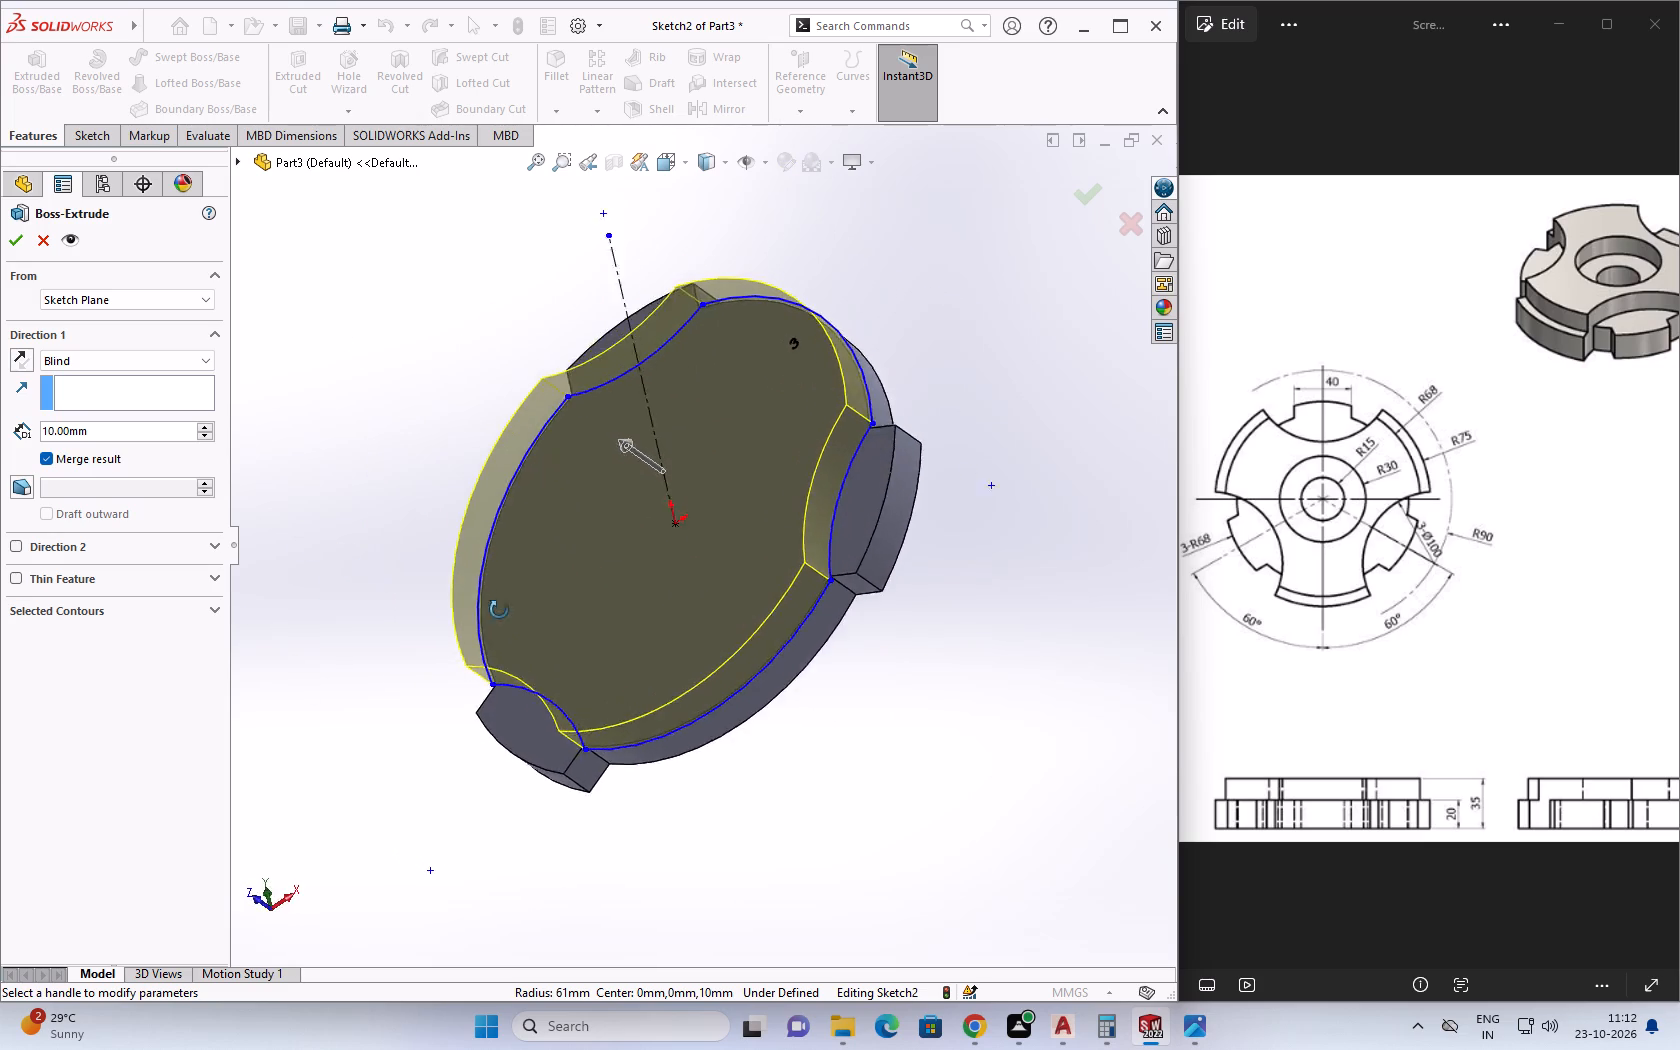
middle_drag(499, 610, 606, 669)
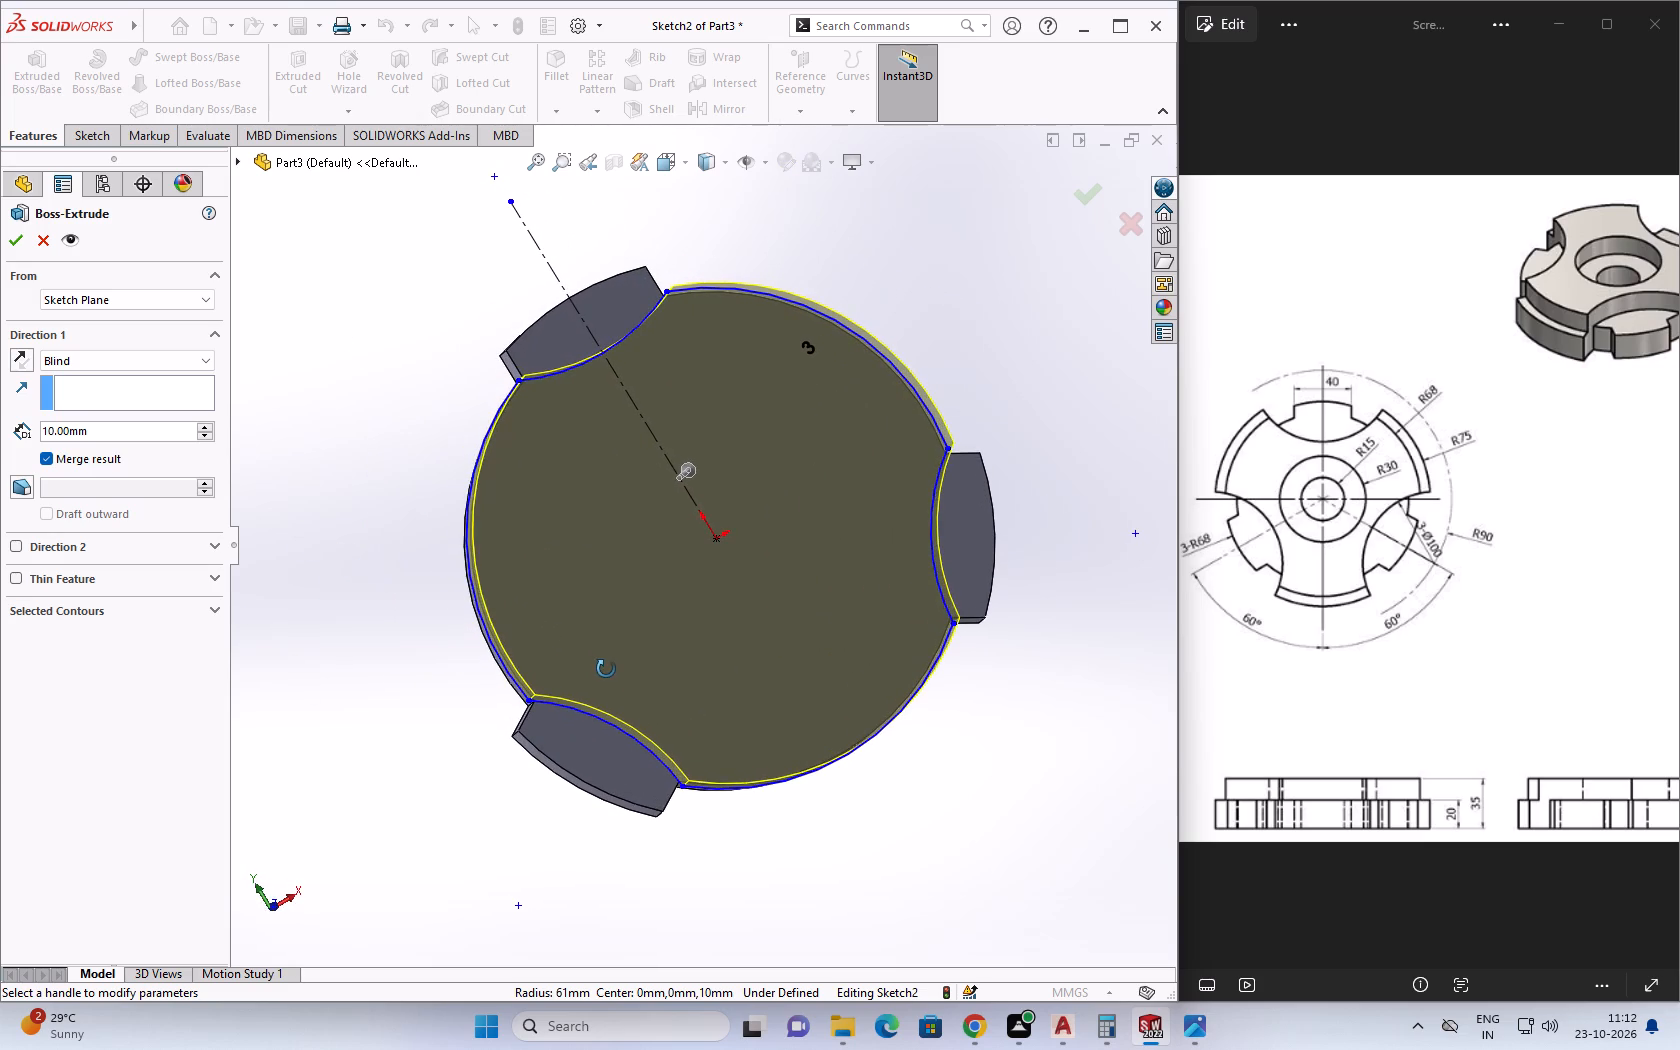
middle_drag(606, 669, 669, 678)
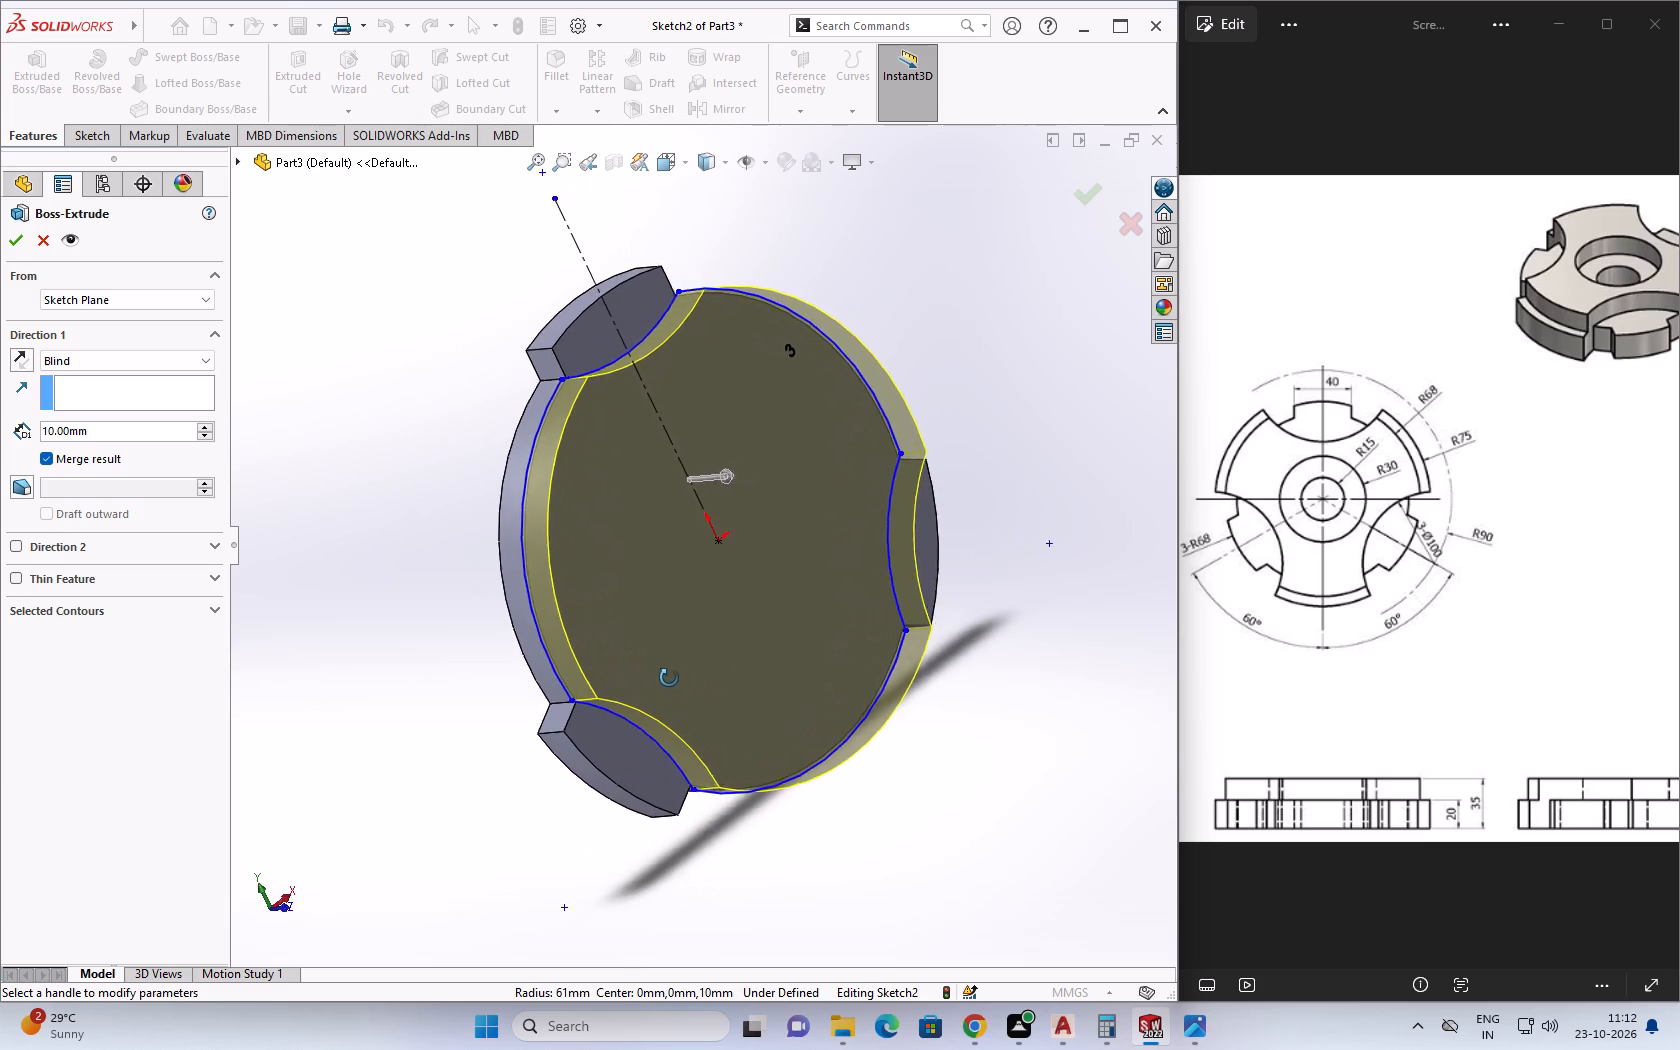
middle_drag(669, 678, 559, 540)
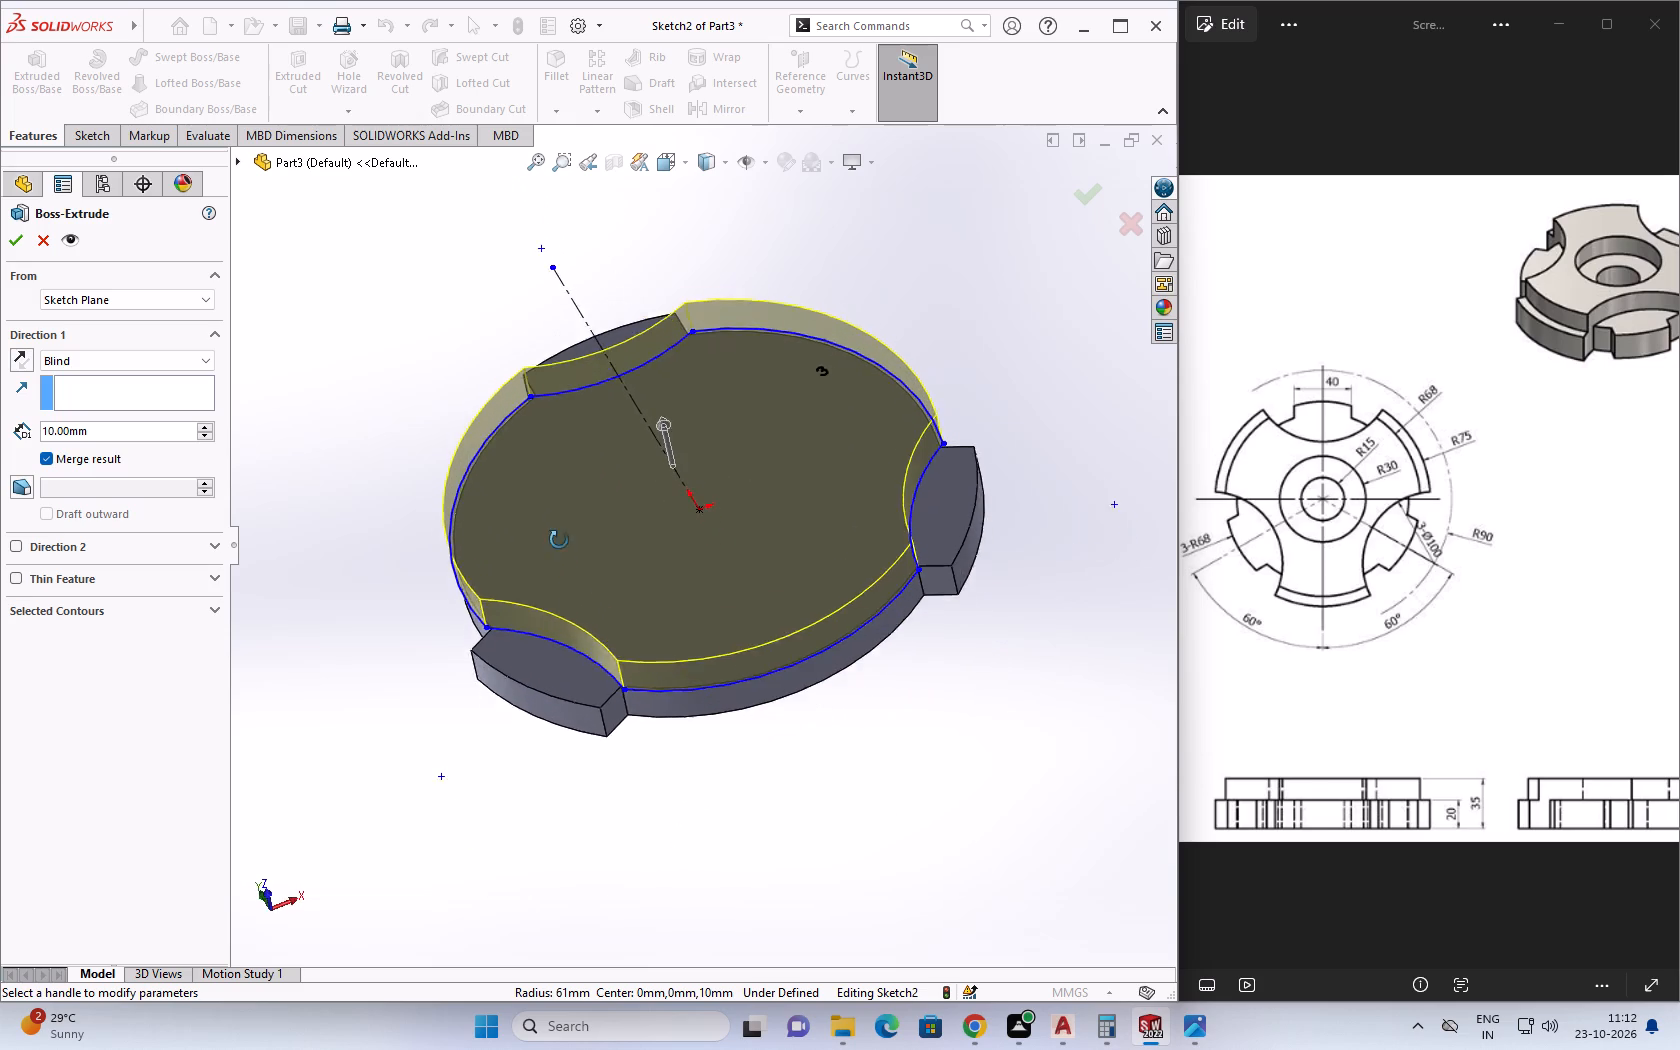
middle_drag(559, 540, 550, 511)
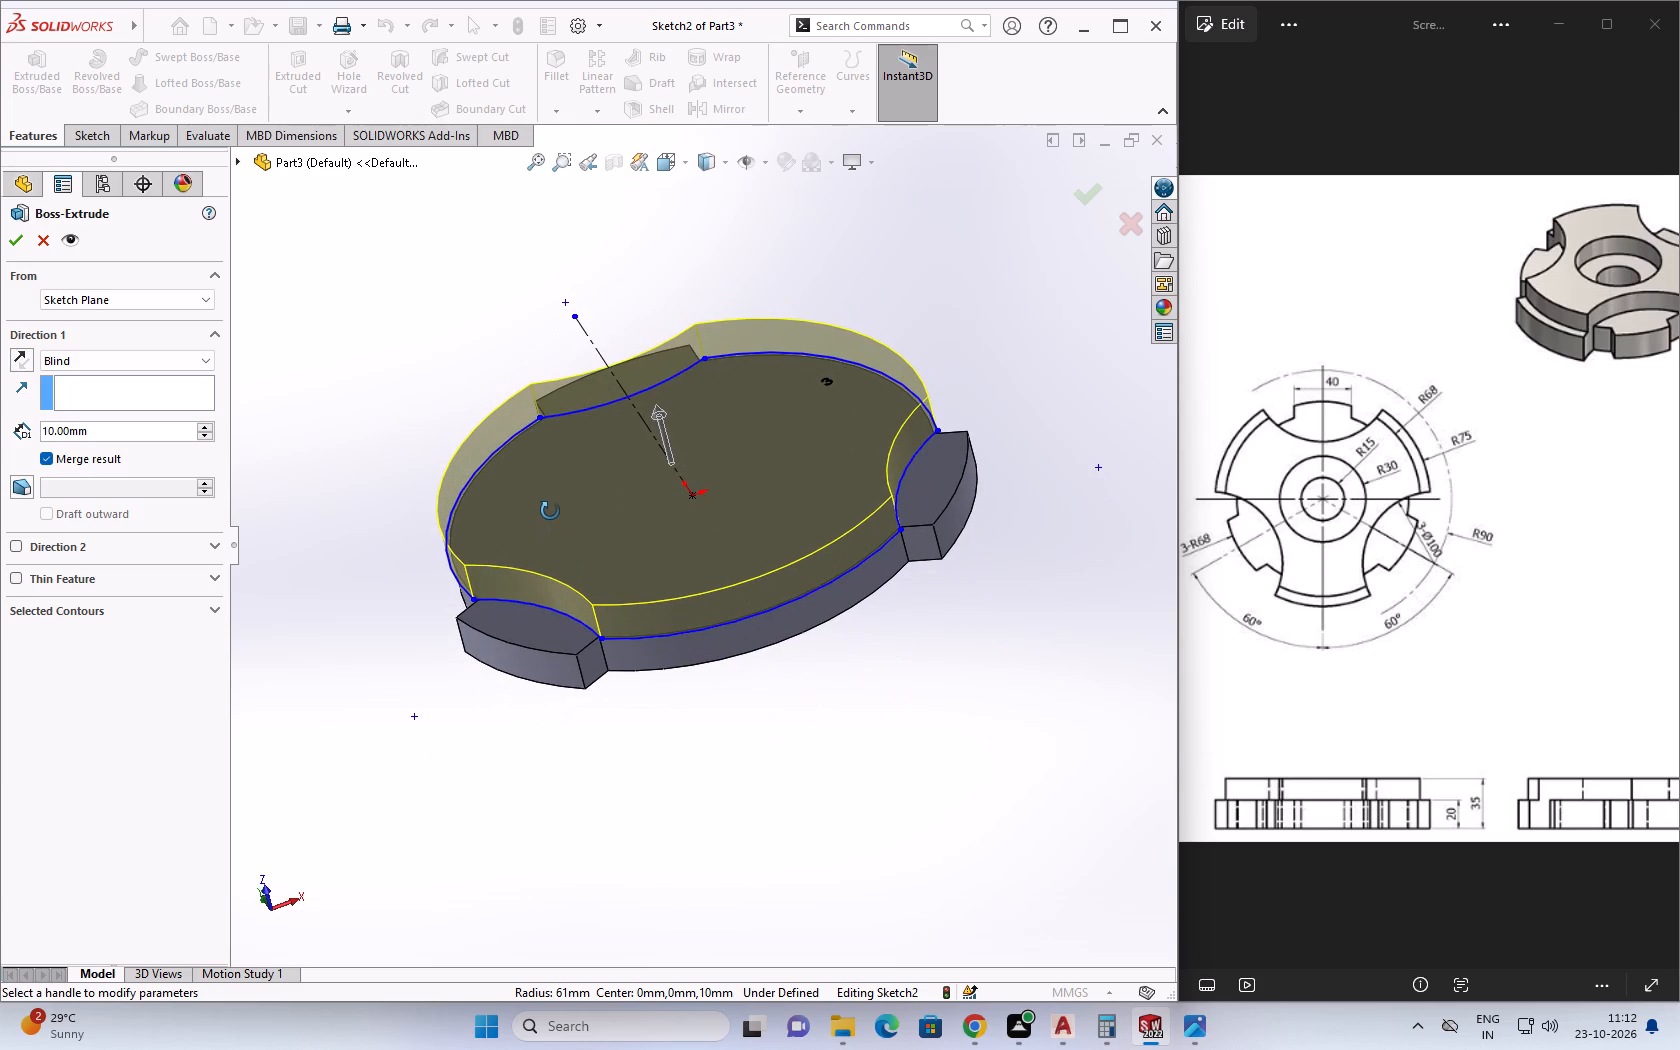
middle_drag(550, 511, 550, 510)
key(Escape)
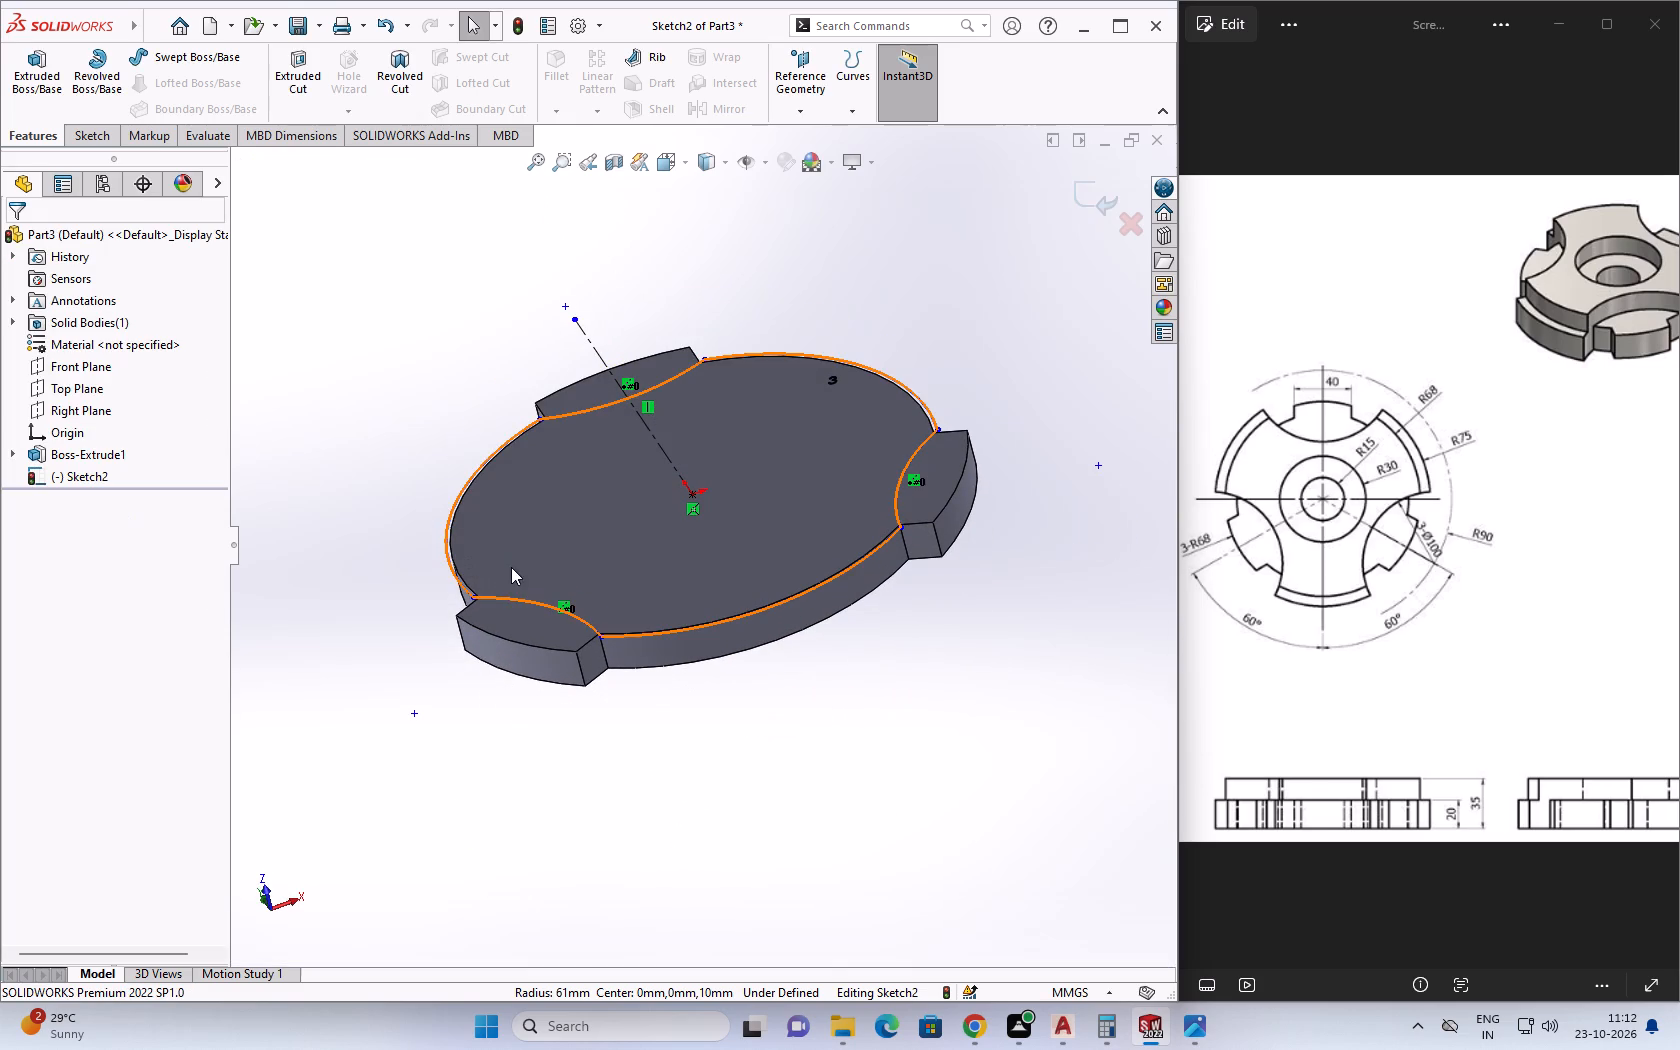
Undo the recent sketch edits back to the two full concentric circles with a single notch arc at the upper tab.
key(ctrl+z)
key(ctrl+z)
key(ctrl+z)
key(ctrl+z)
key(ctrl+z)
key(ctrl+z)
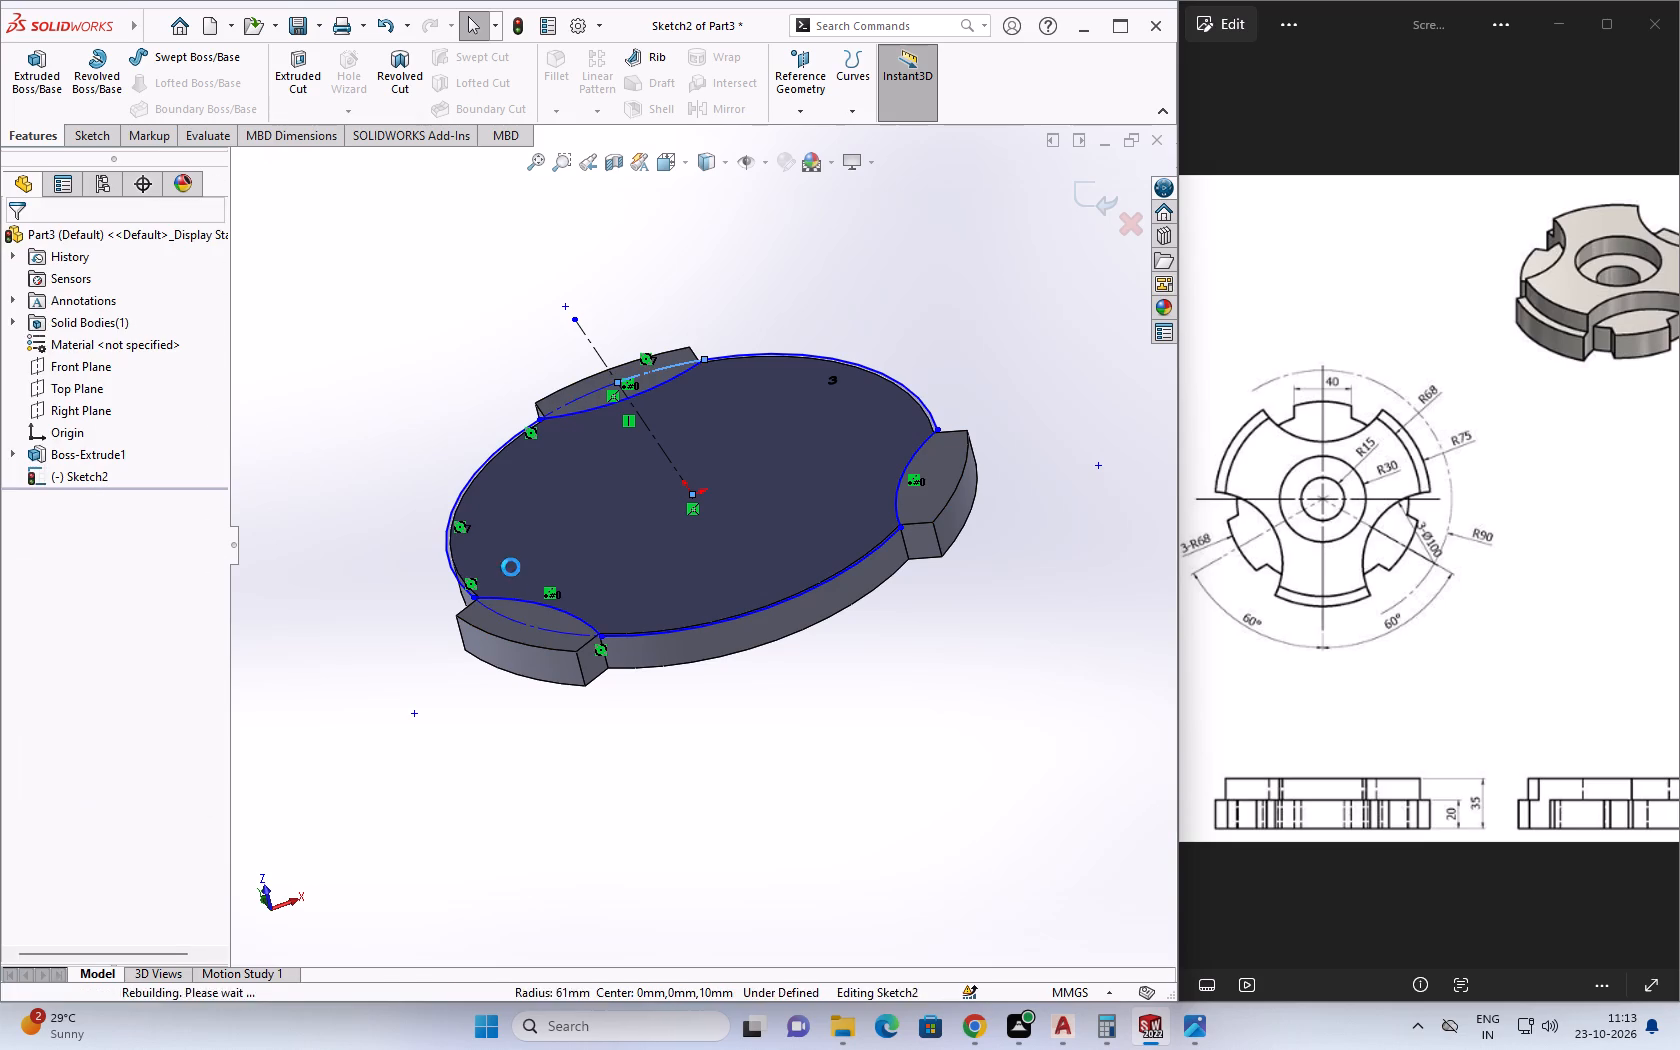
key(ctrl+z)
key(ctrl+z)
key(ctrl+z)
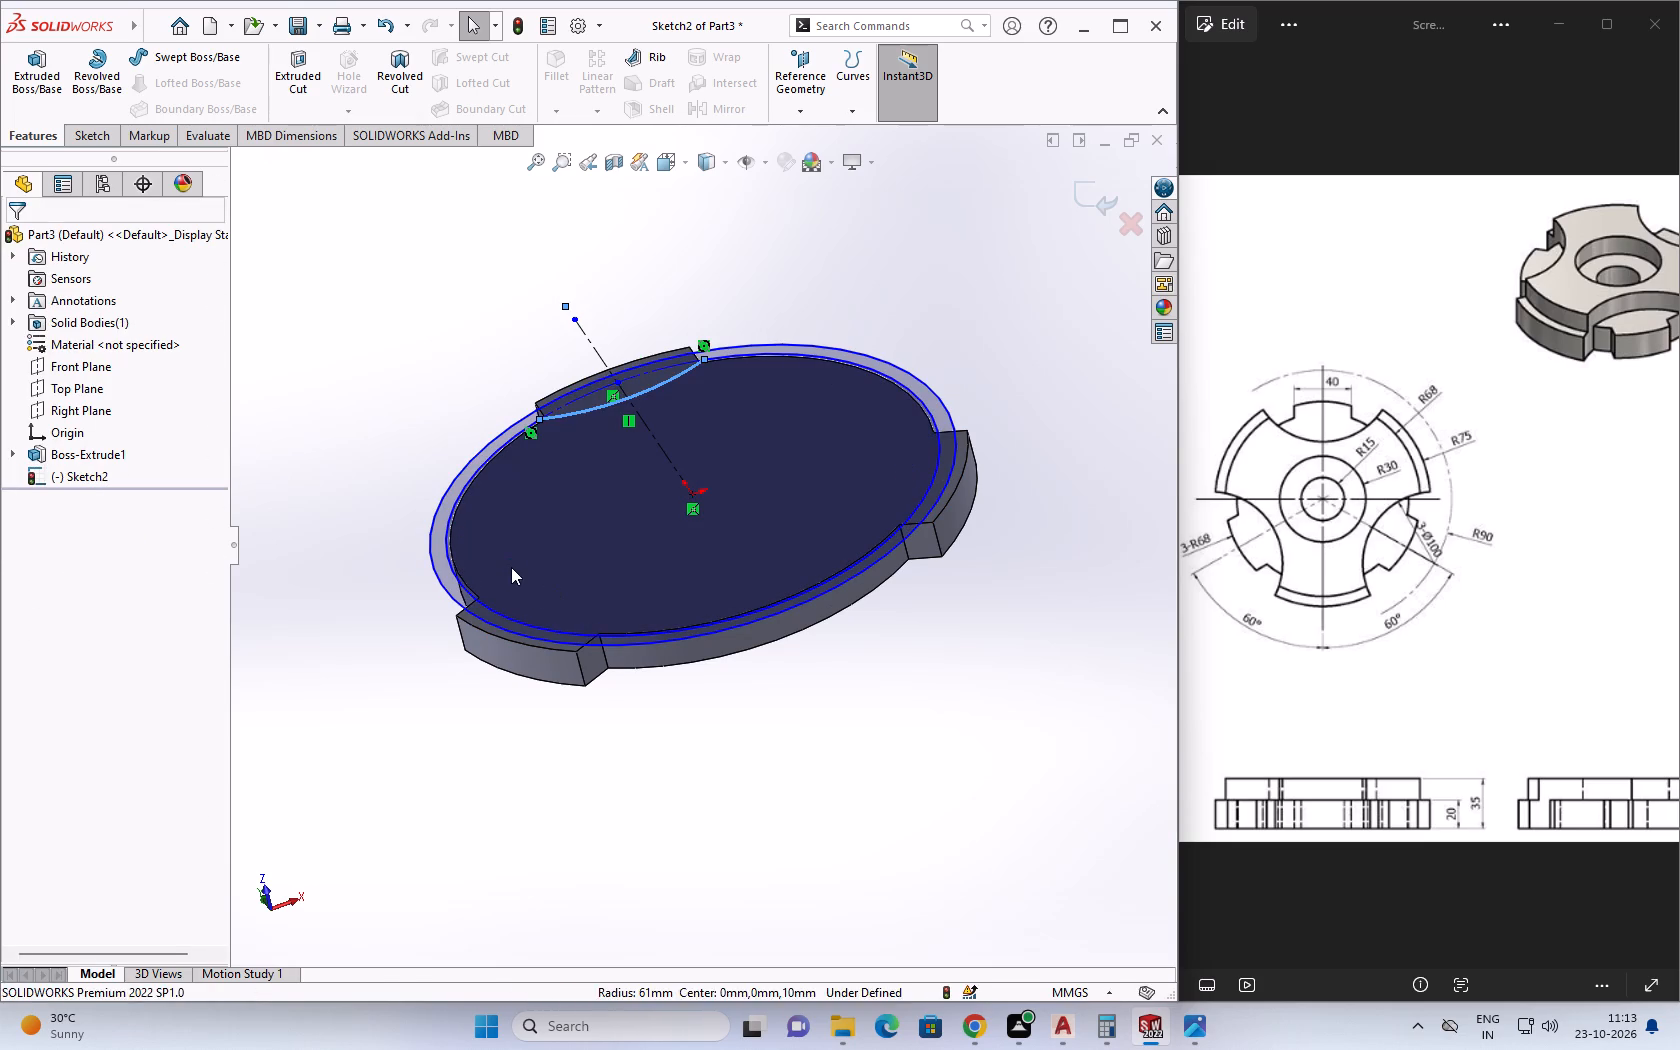
key(ctrl+z)
Extend both ends of the upper tab's notch arc out to the outer 130 mm diameter circle.
middle_drag(774, 531, 835, 647)
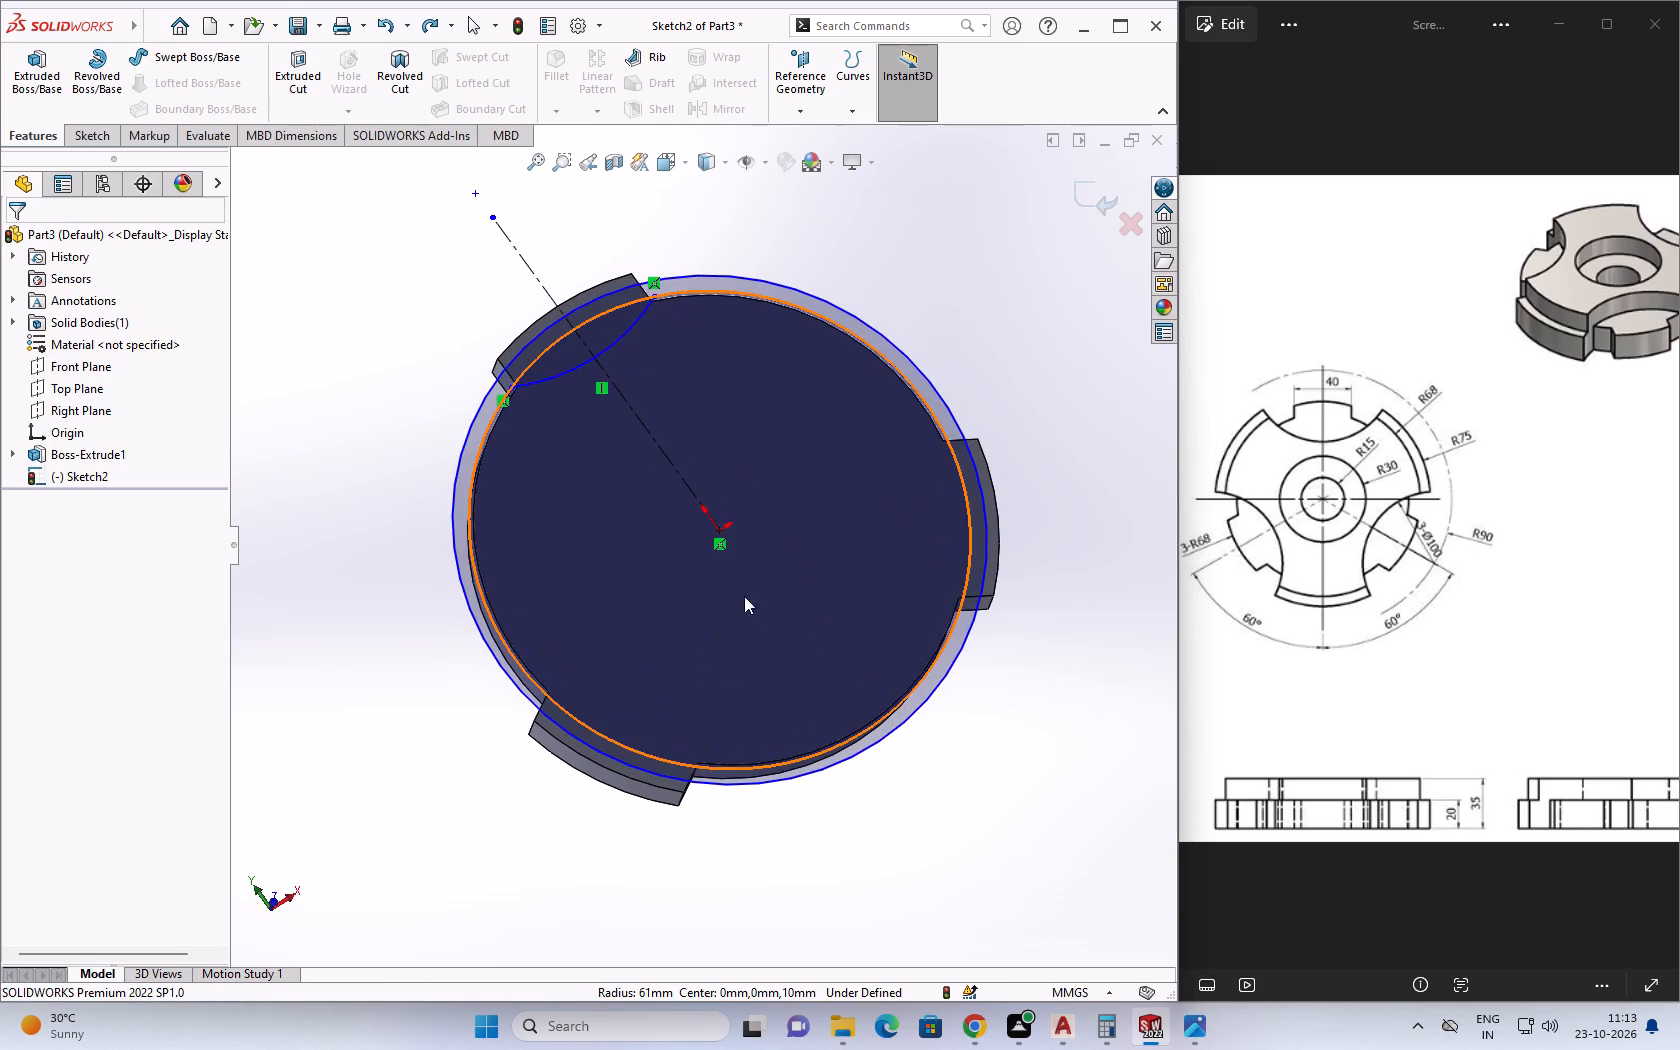
click(79, 475)
click(135, 433)
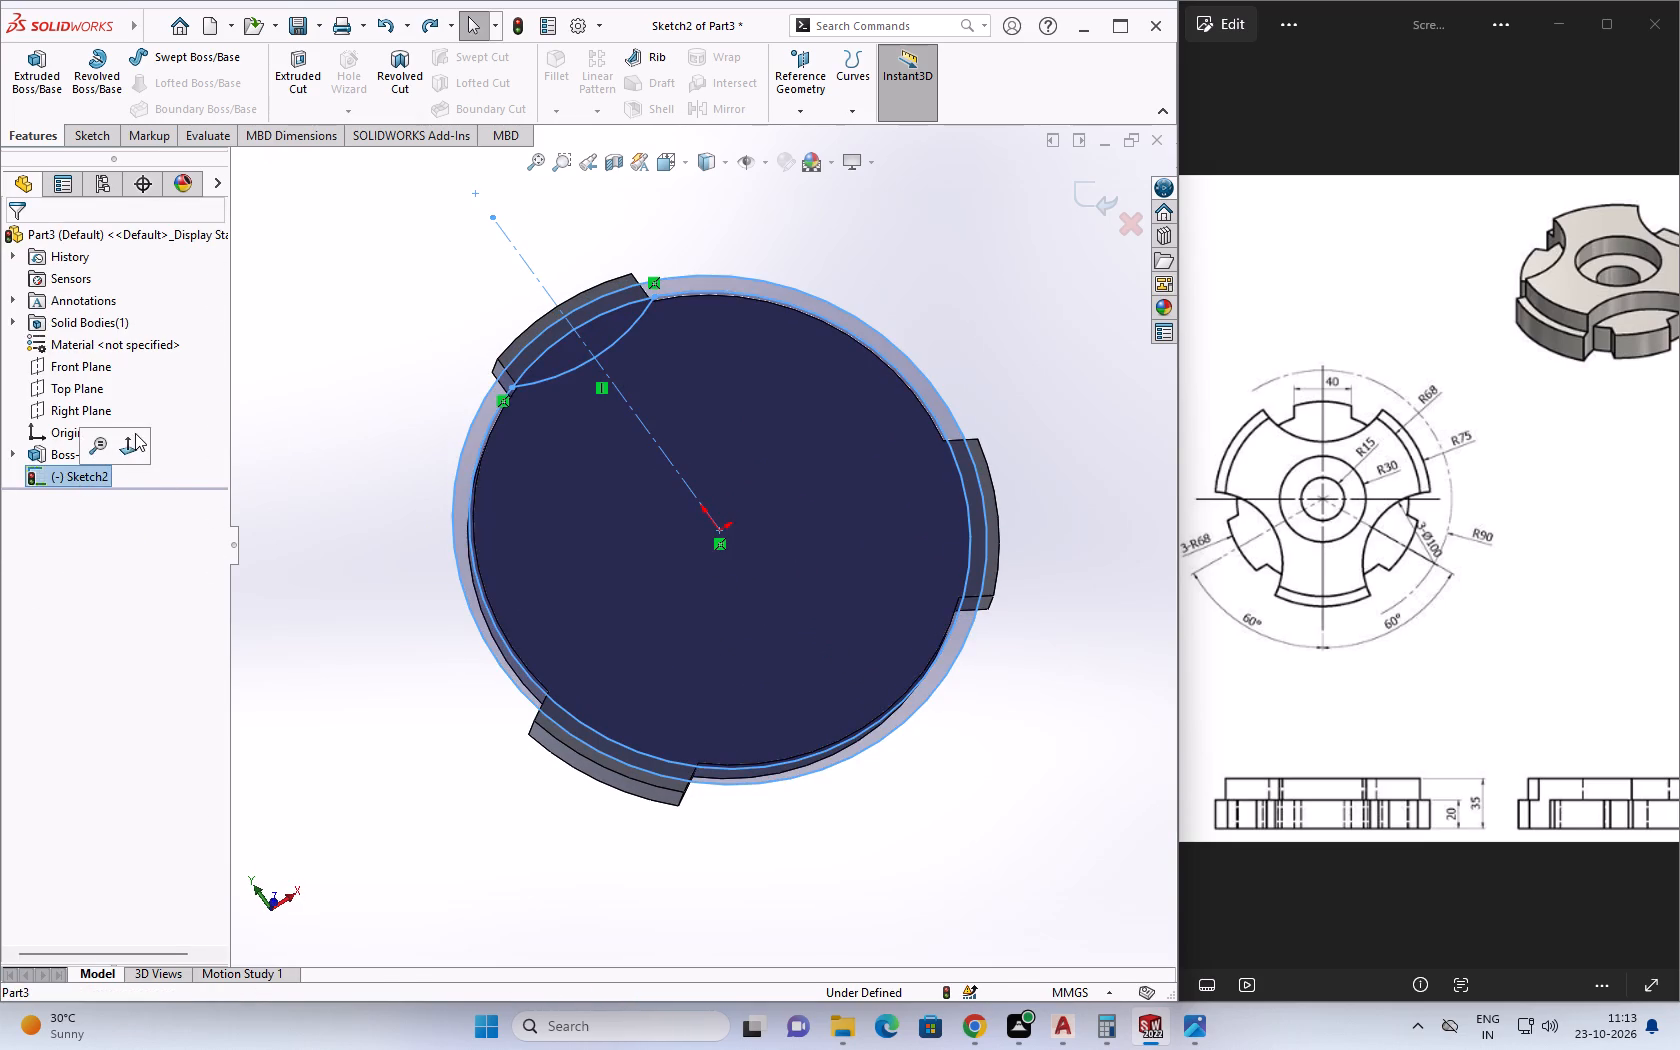
scroll(675, 370, down, 2)
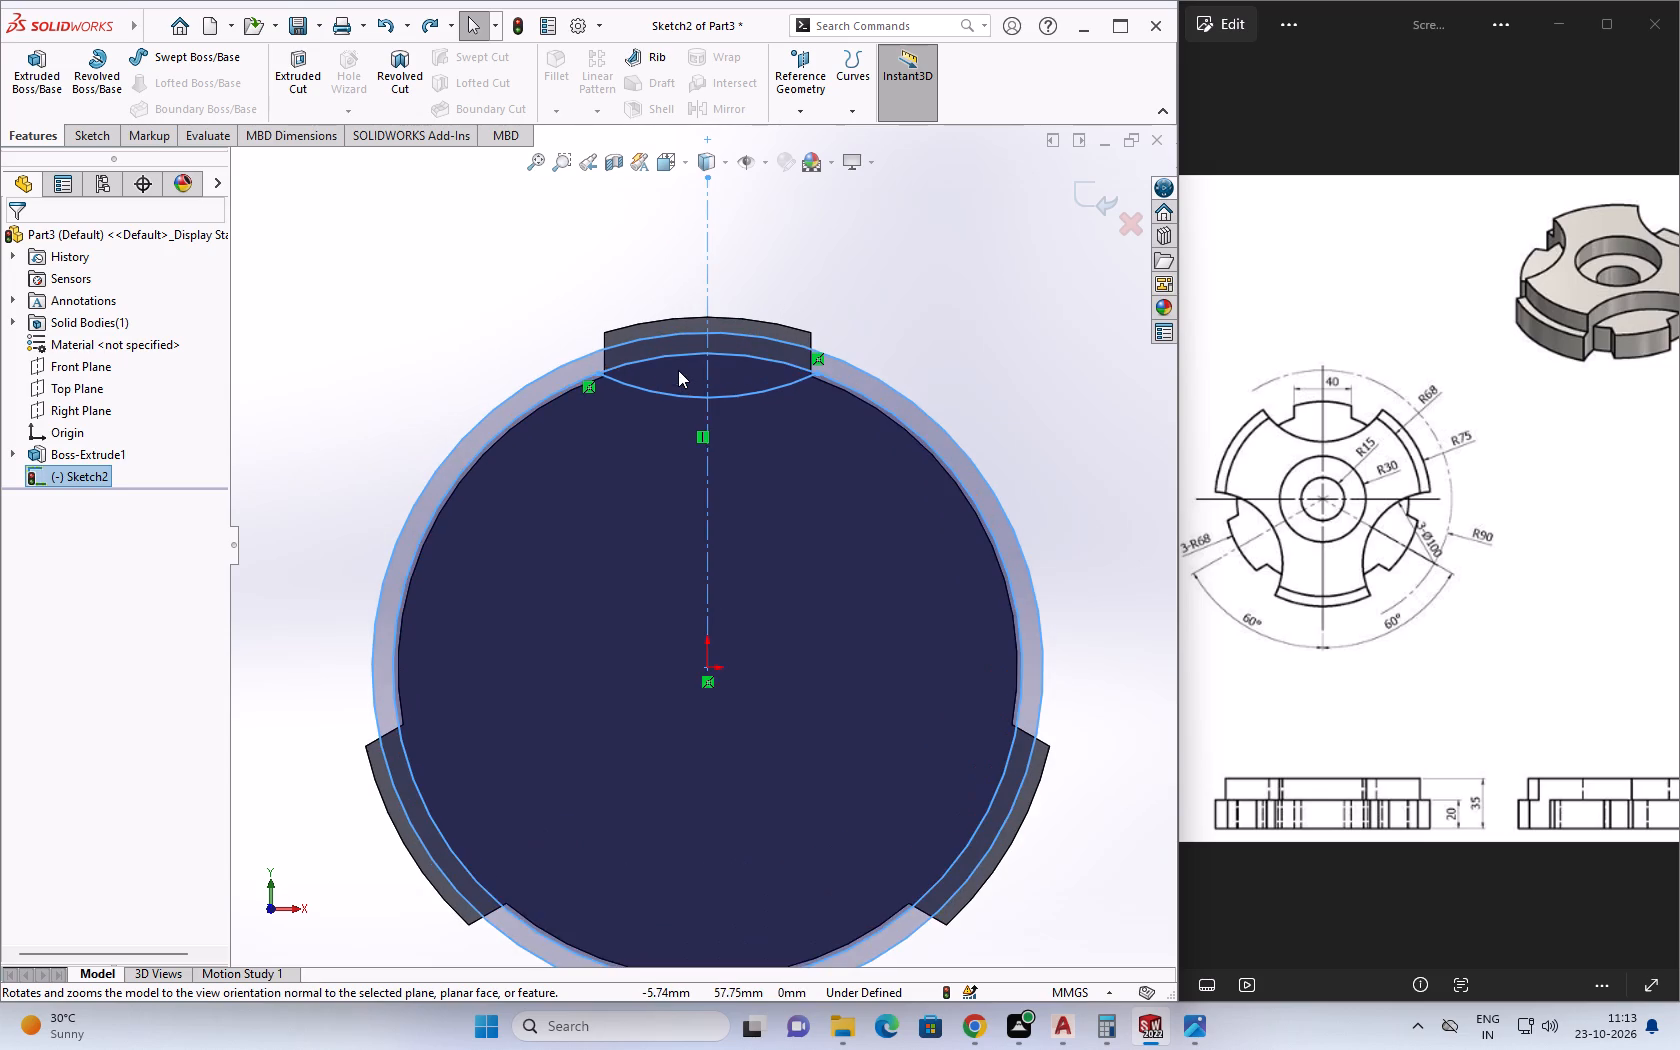
click(72, 133)
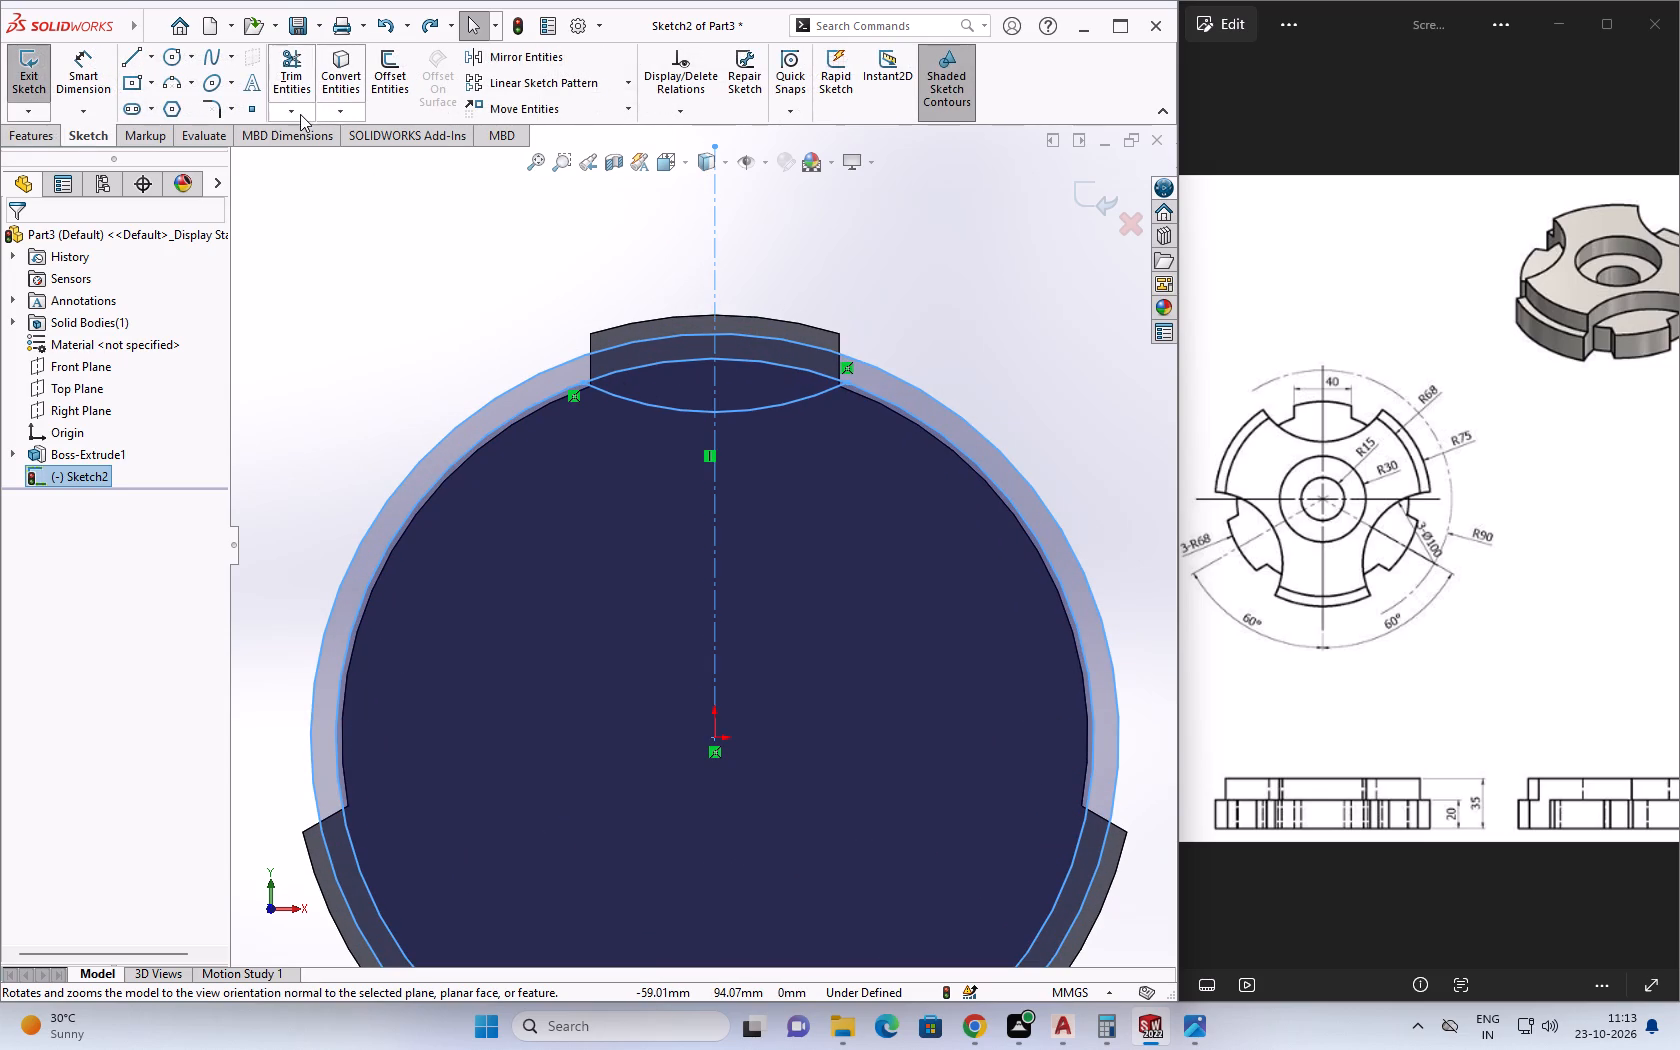
click(300, 114)
click(315, 159)
click(631, 398)
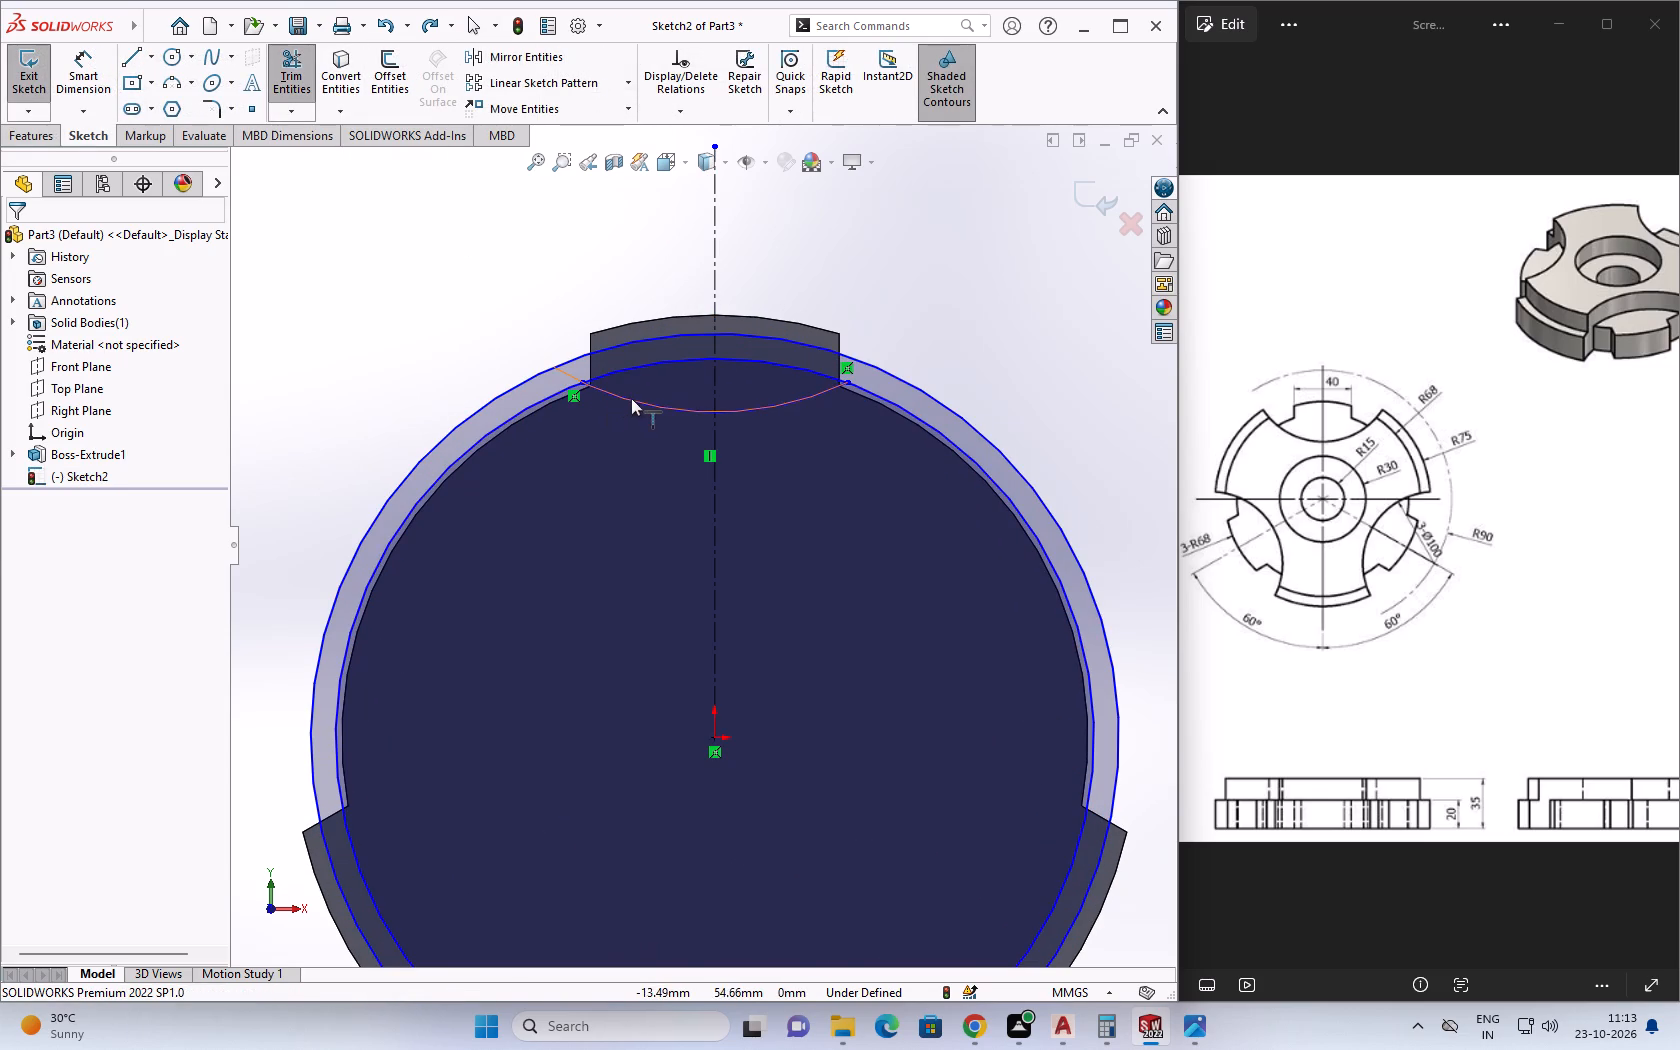
click(825, 396)
key(Escape)
key(Escape)
key(Escape)
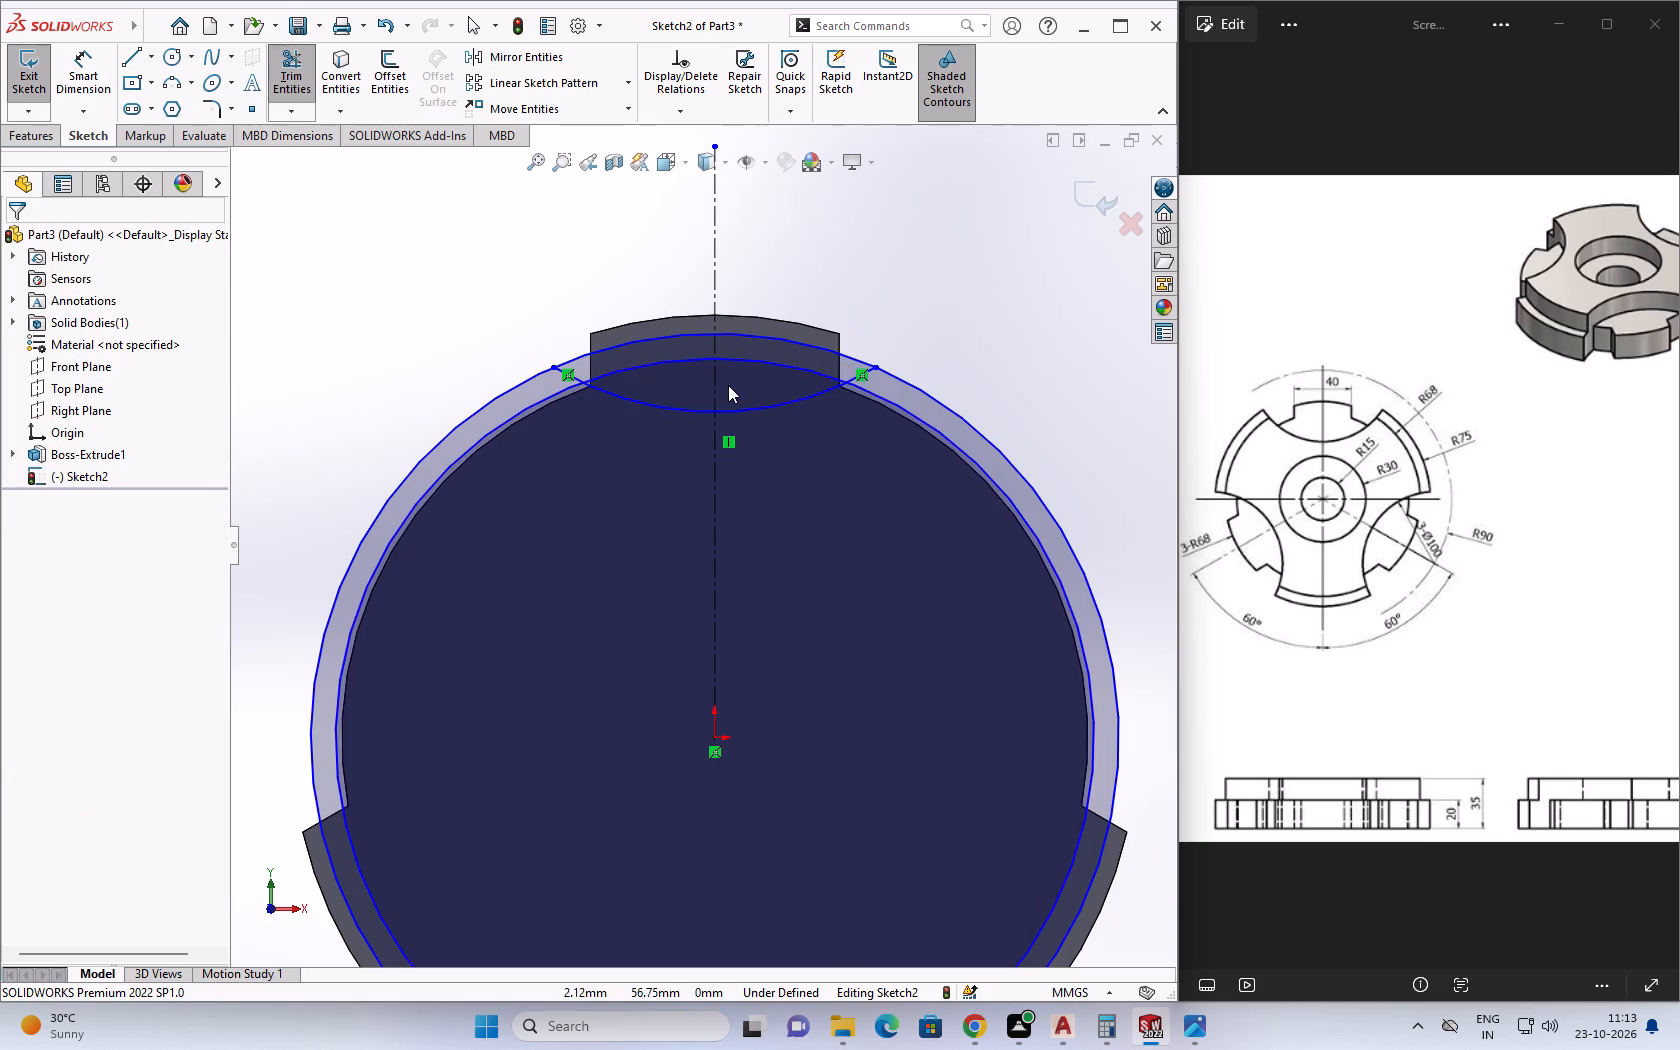
Delete the inner sketch circle, 122 mm in diameter.
click(680, 359)
key(Delete)
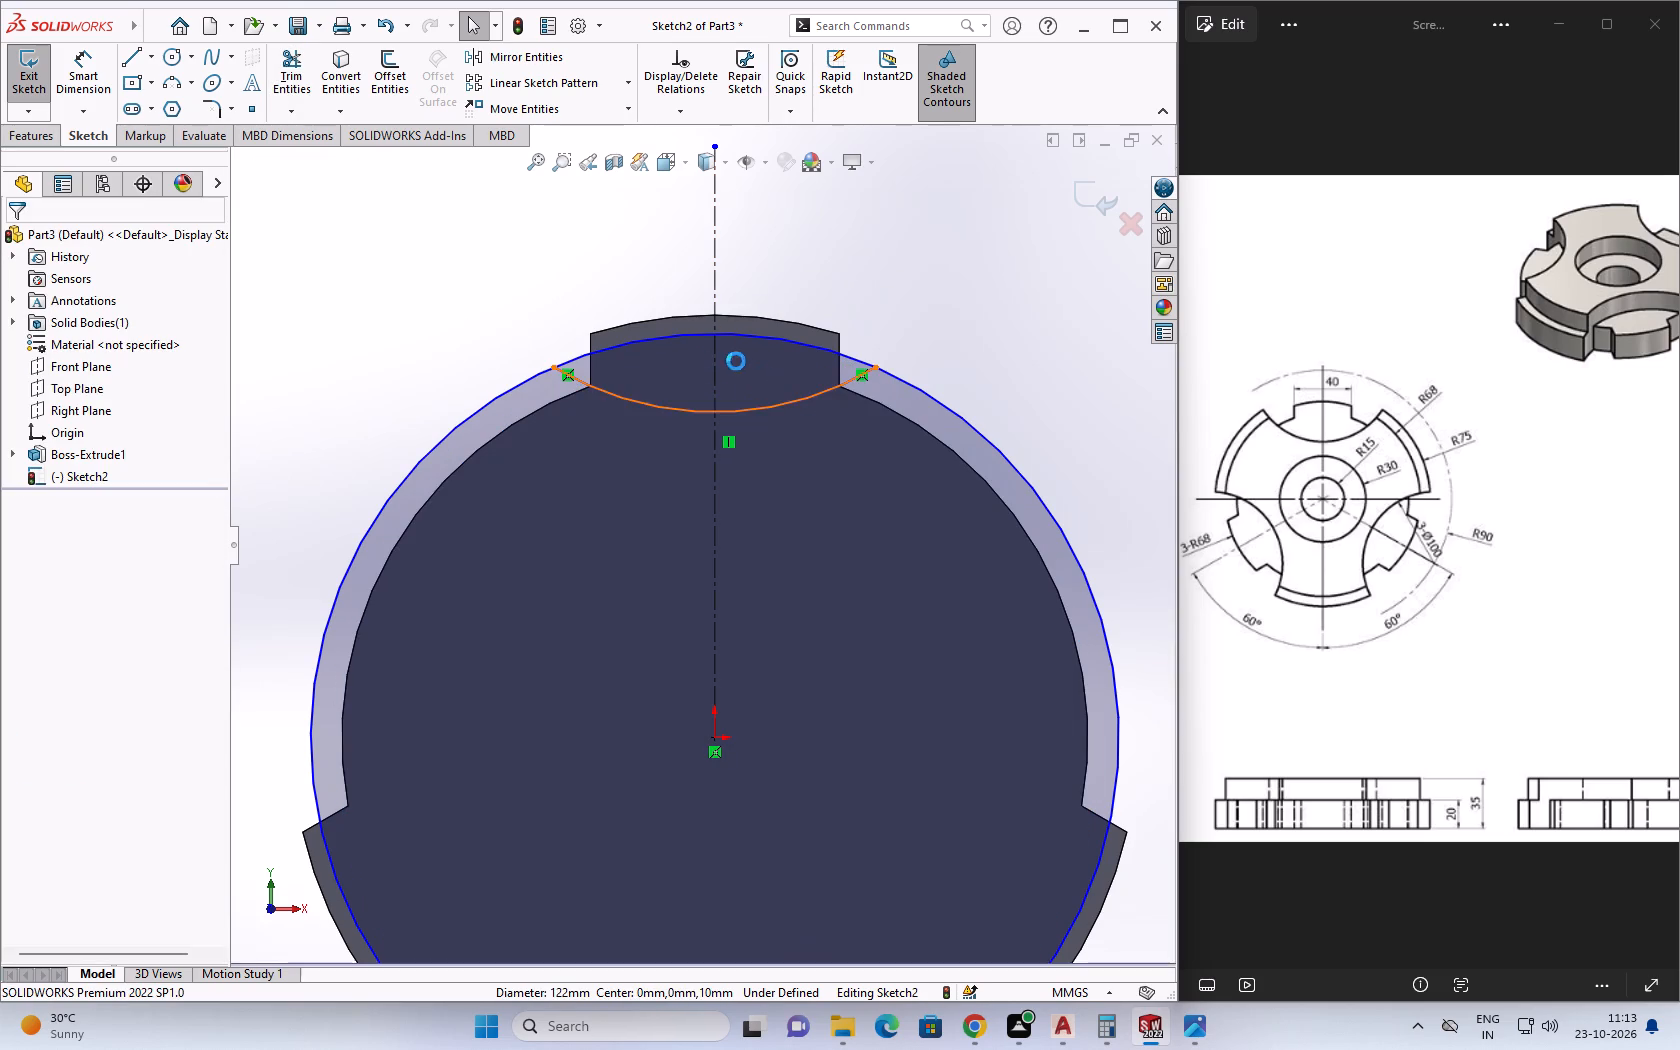
Trim the 130 mm circle between the ends of the notch arc at the upper tab, keeping the trimmed pieces as construction geometry.
click(301, 77)
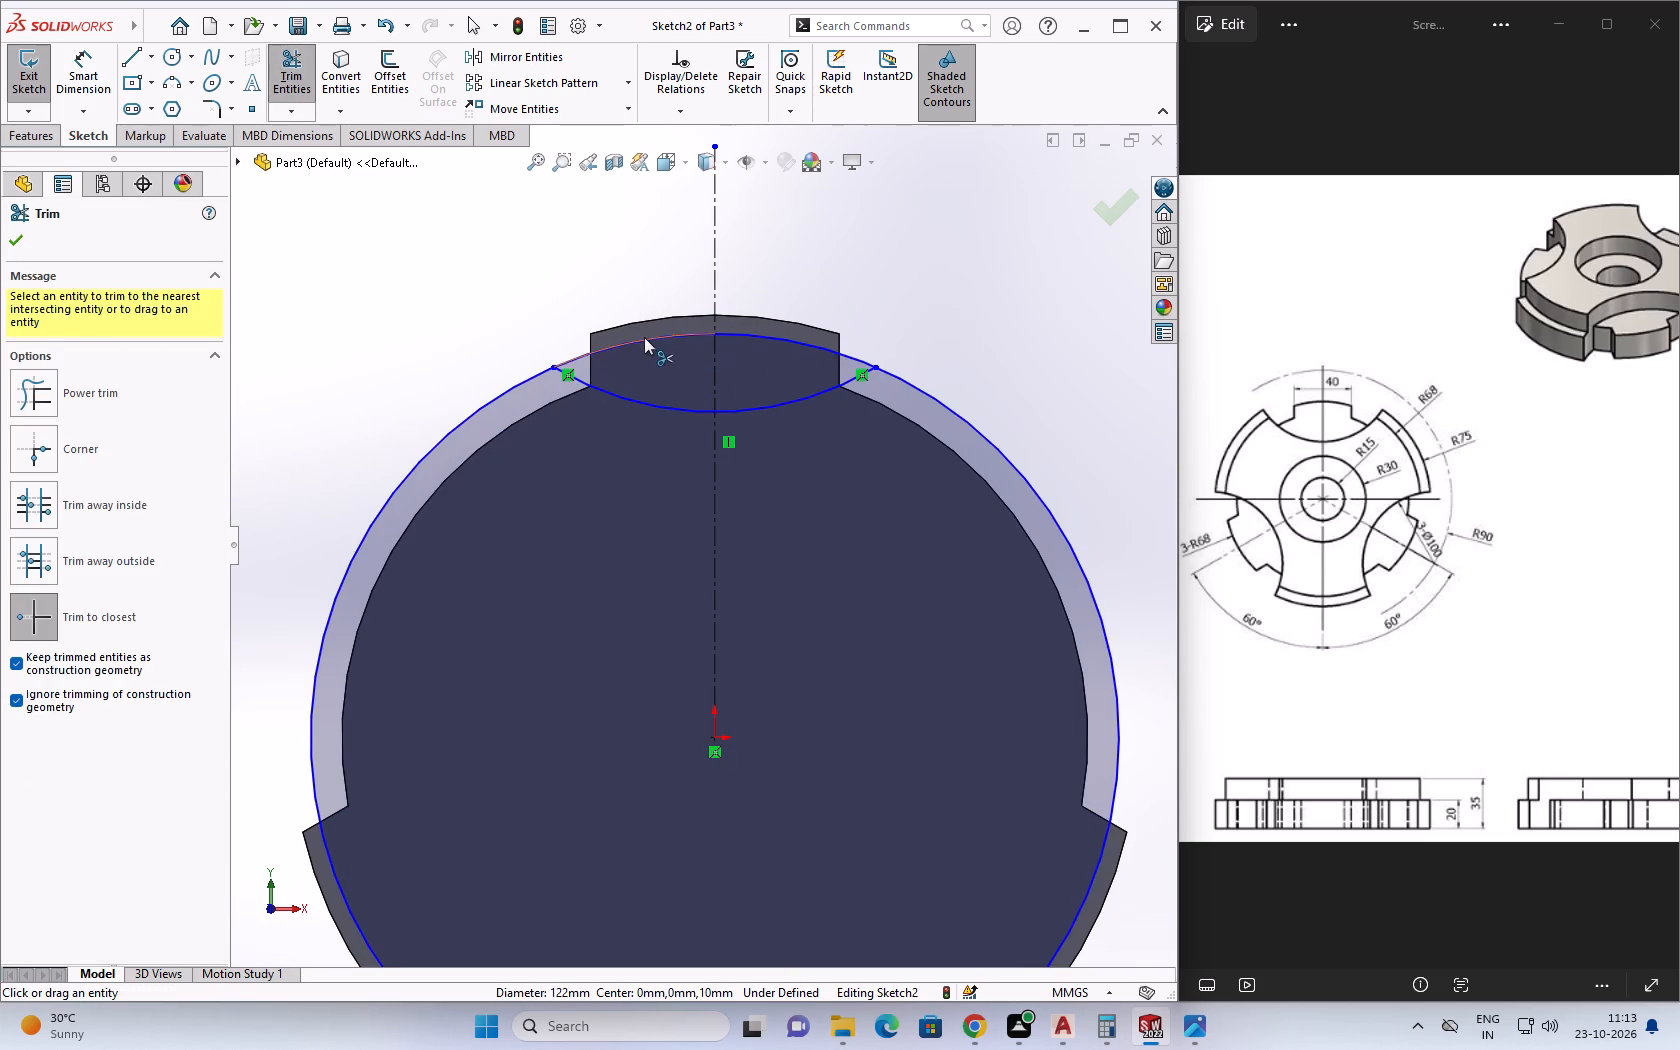
click(644, 337)
click(790, 337)
click(665, 335)
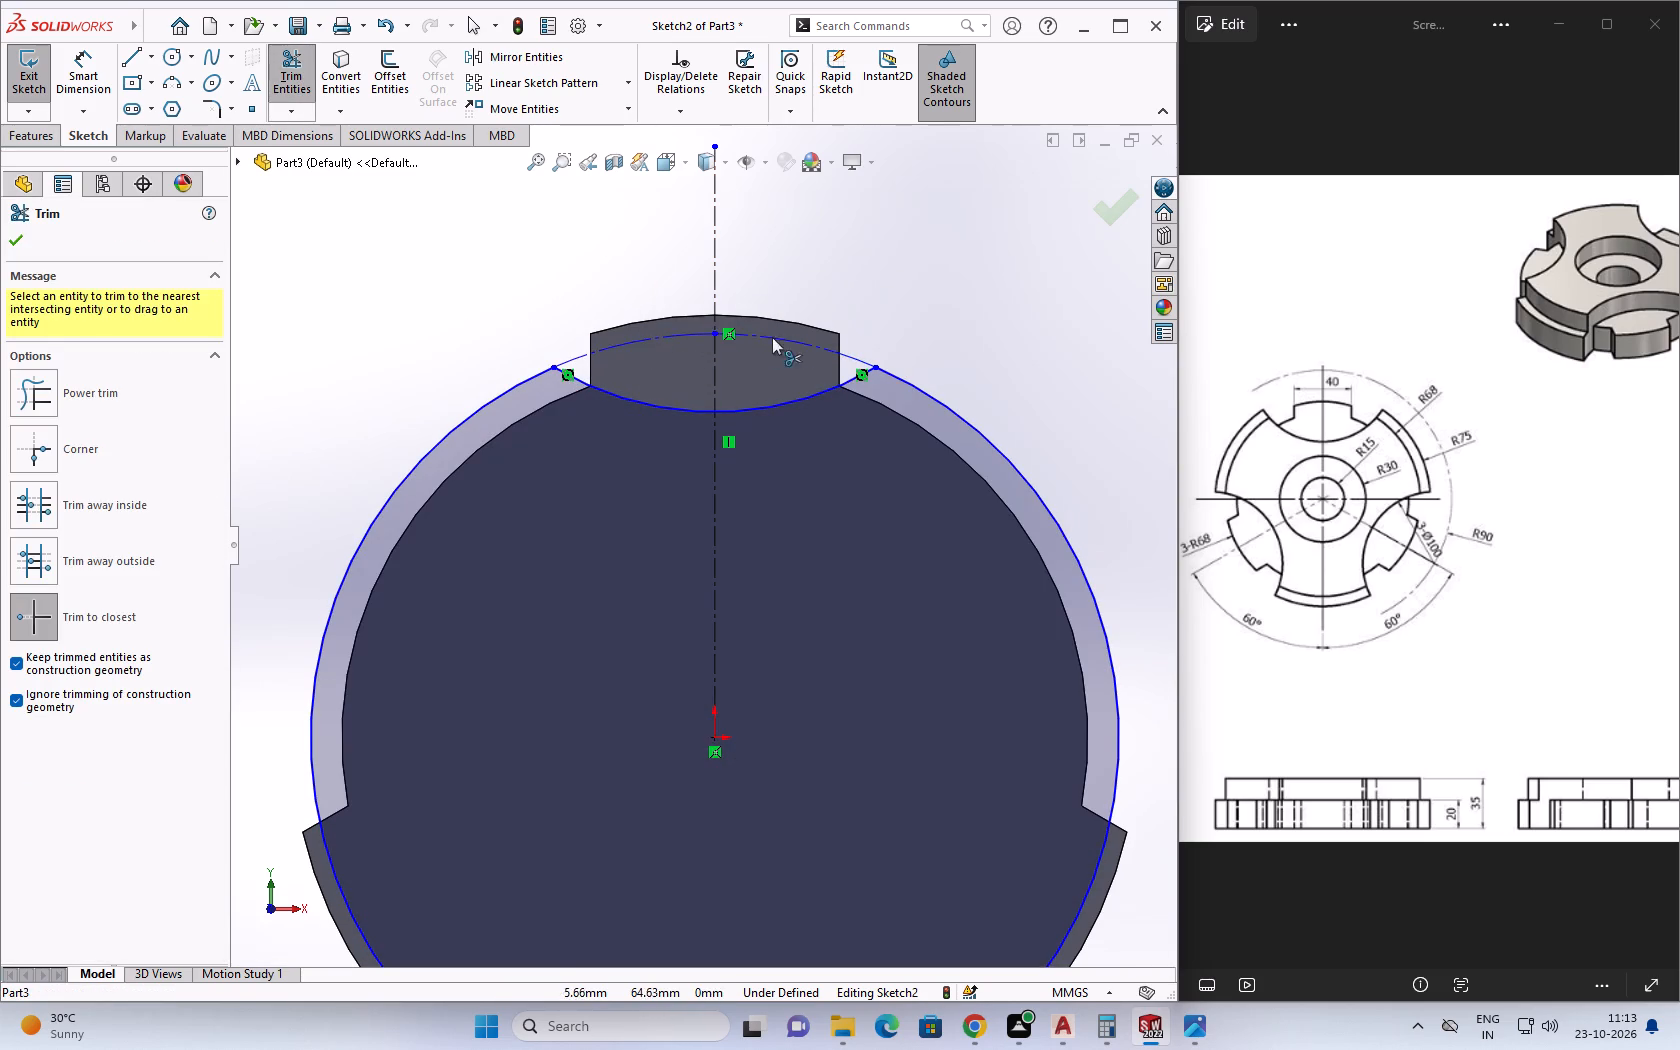
click(791, 337)
key(Escape)
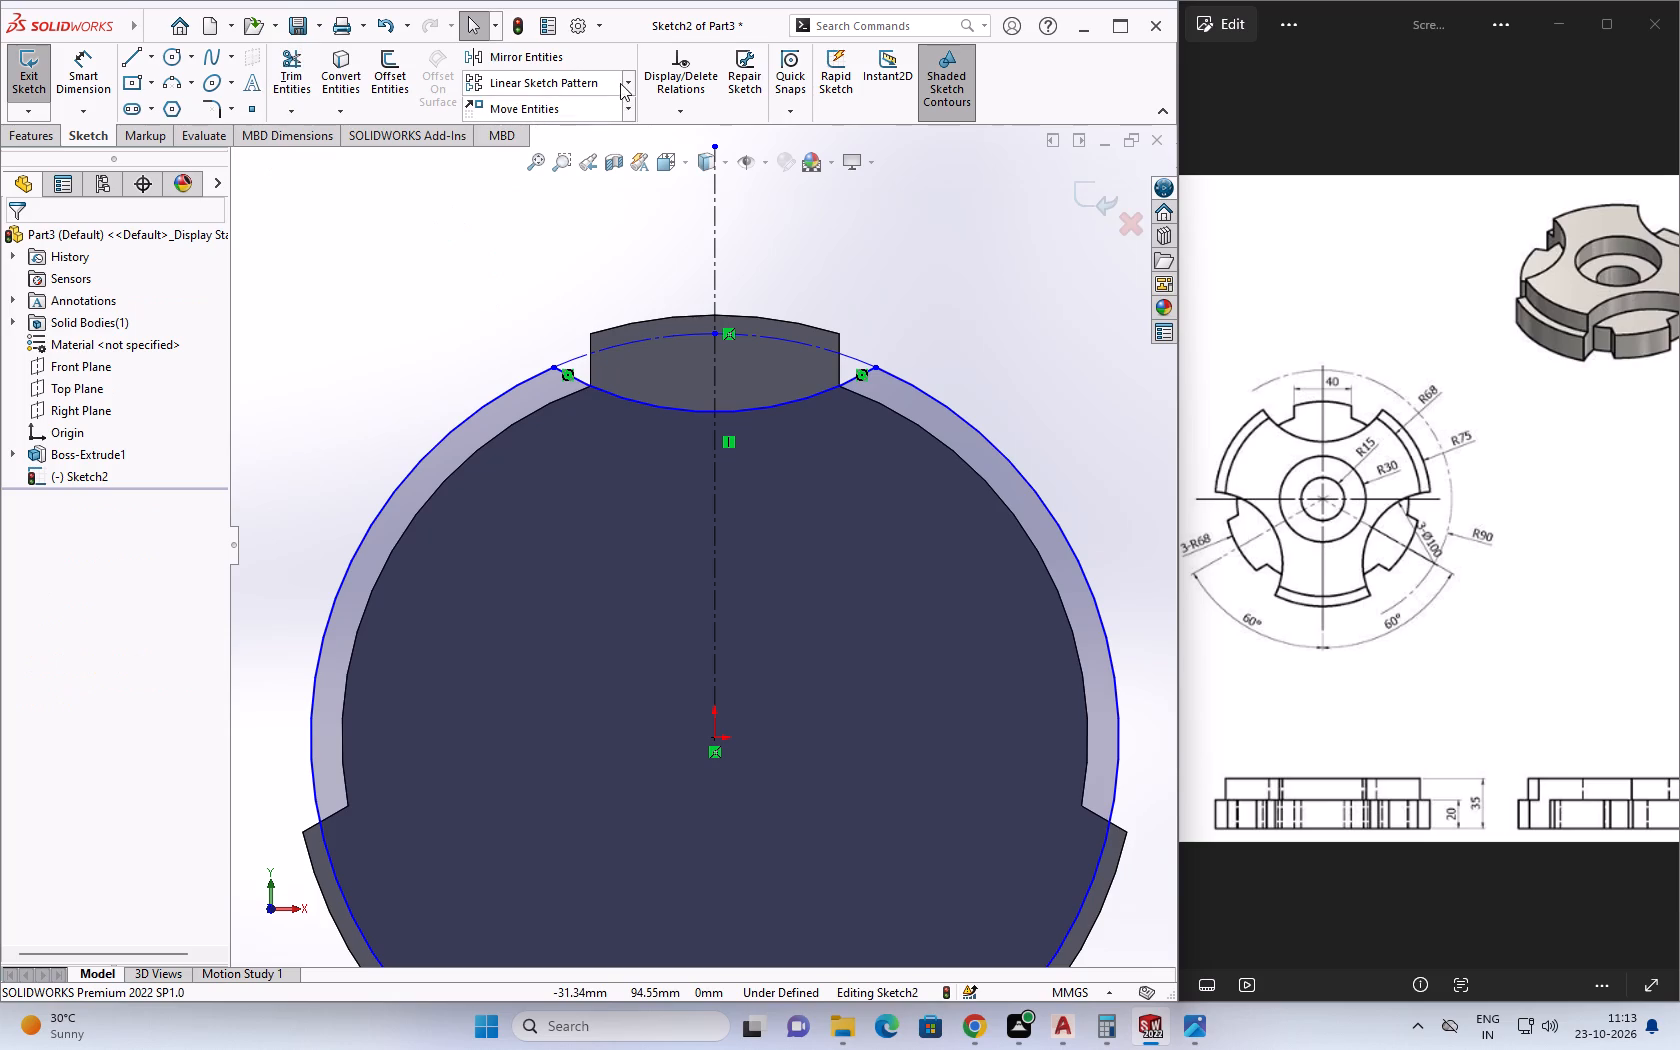
Circular-pattern the upper notch arc about the origin with 3 equally spaced instances over 360 degrees.
click(629, 83)
click(587, 139)
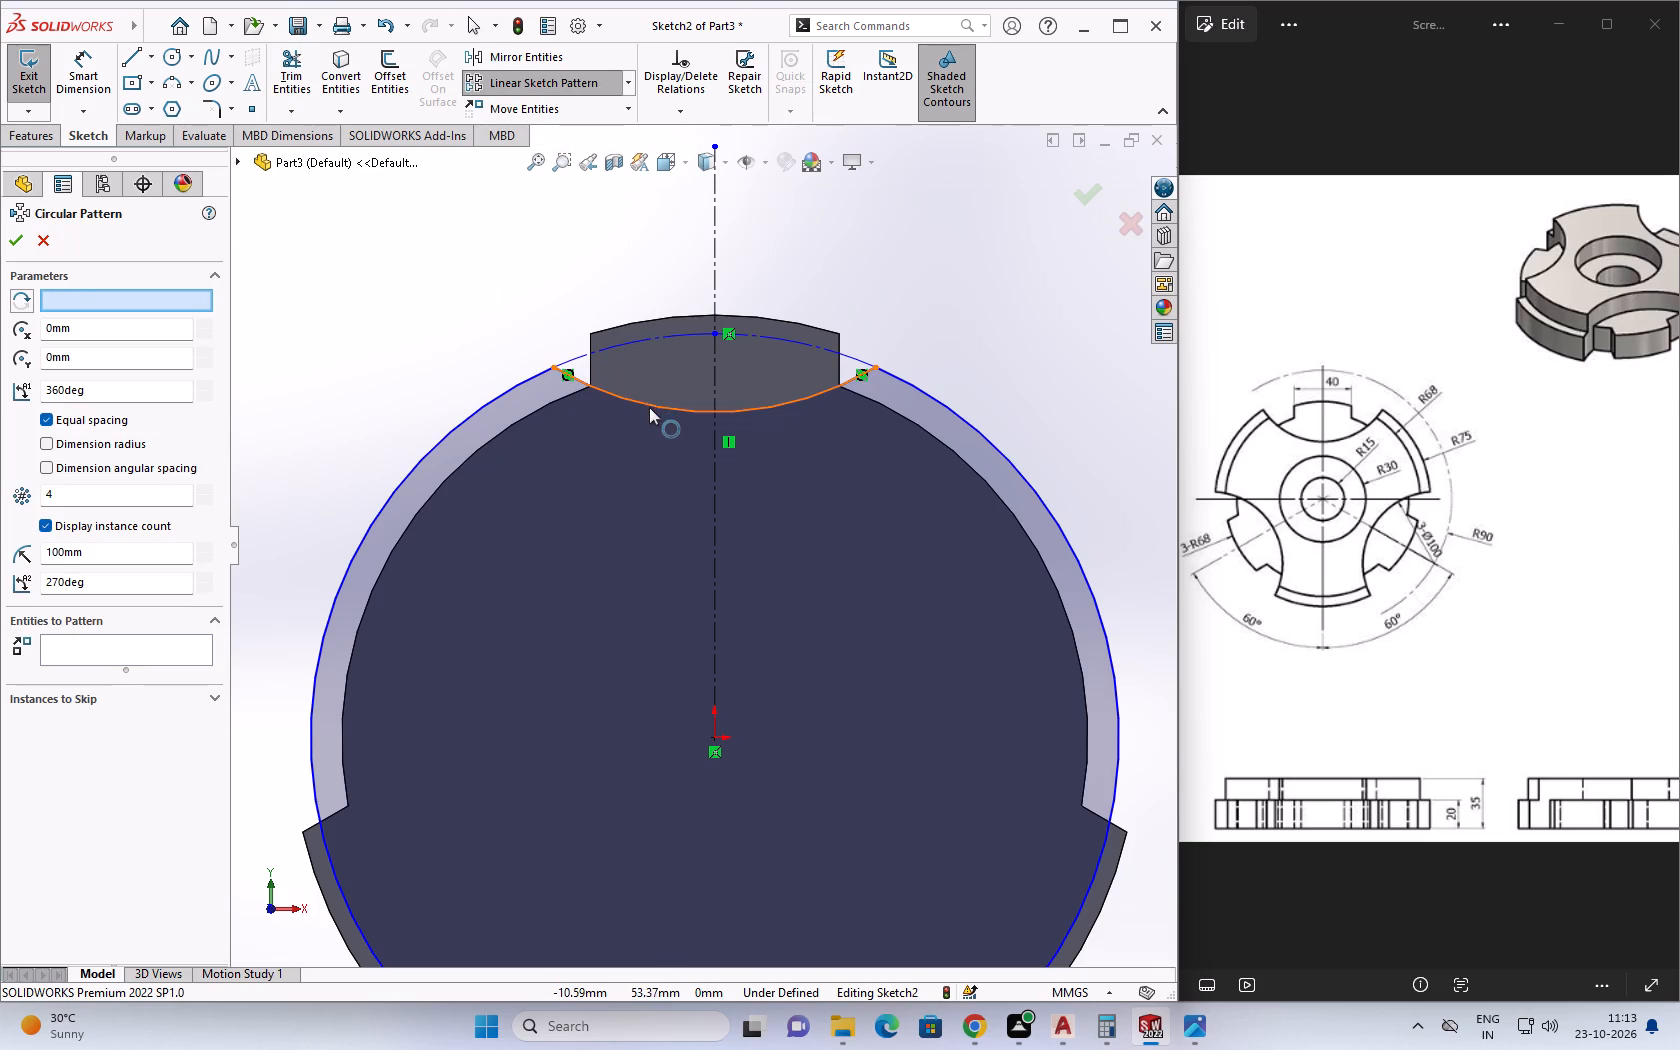
click(649, 407)
double_click(91, 492)
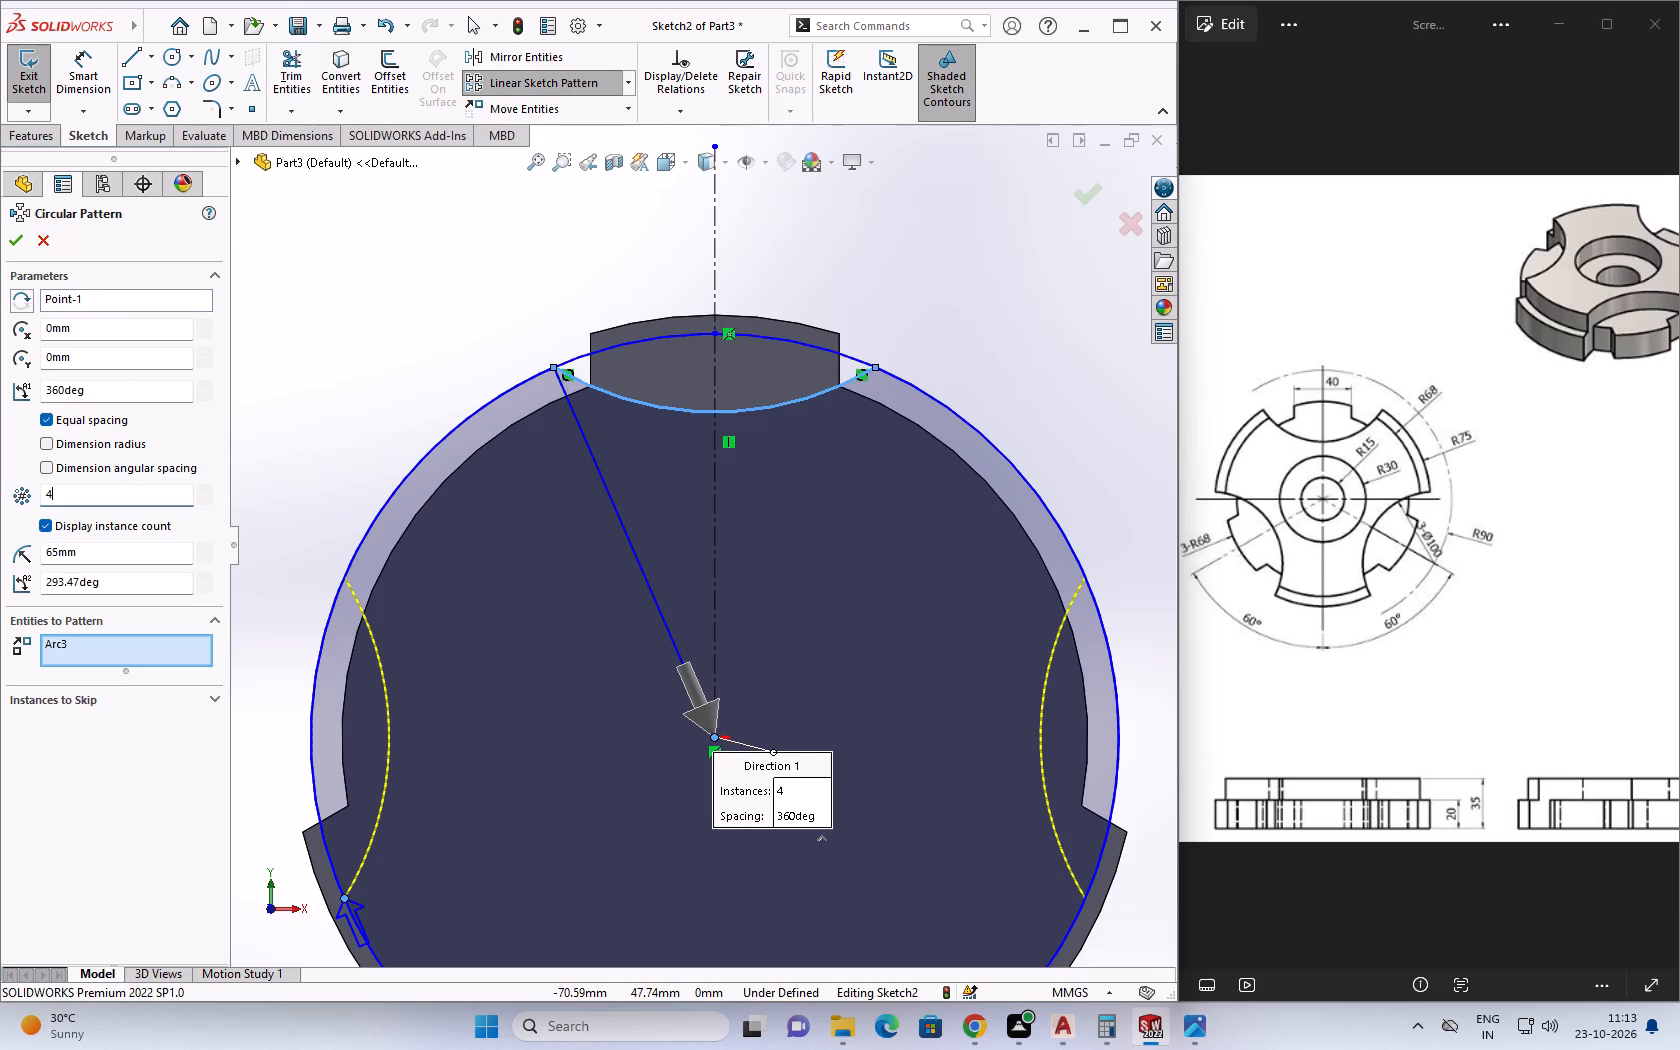
key(3)
key(Return)
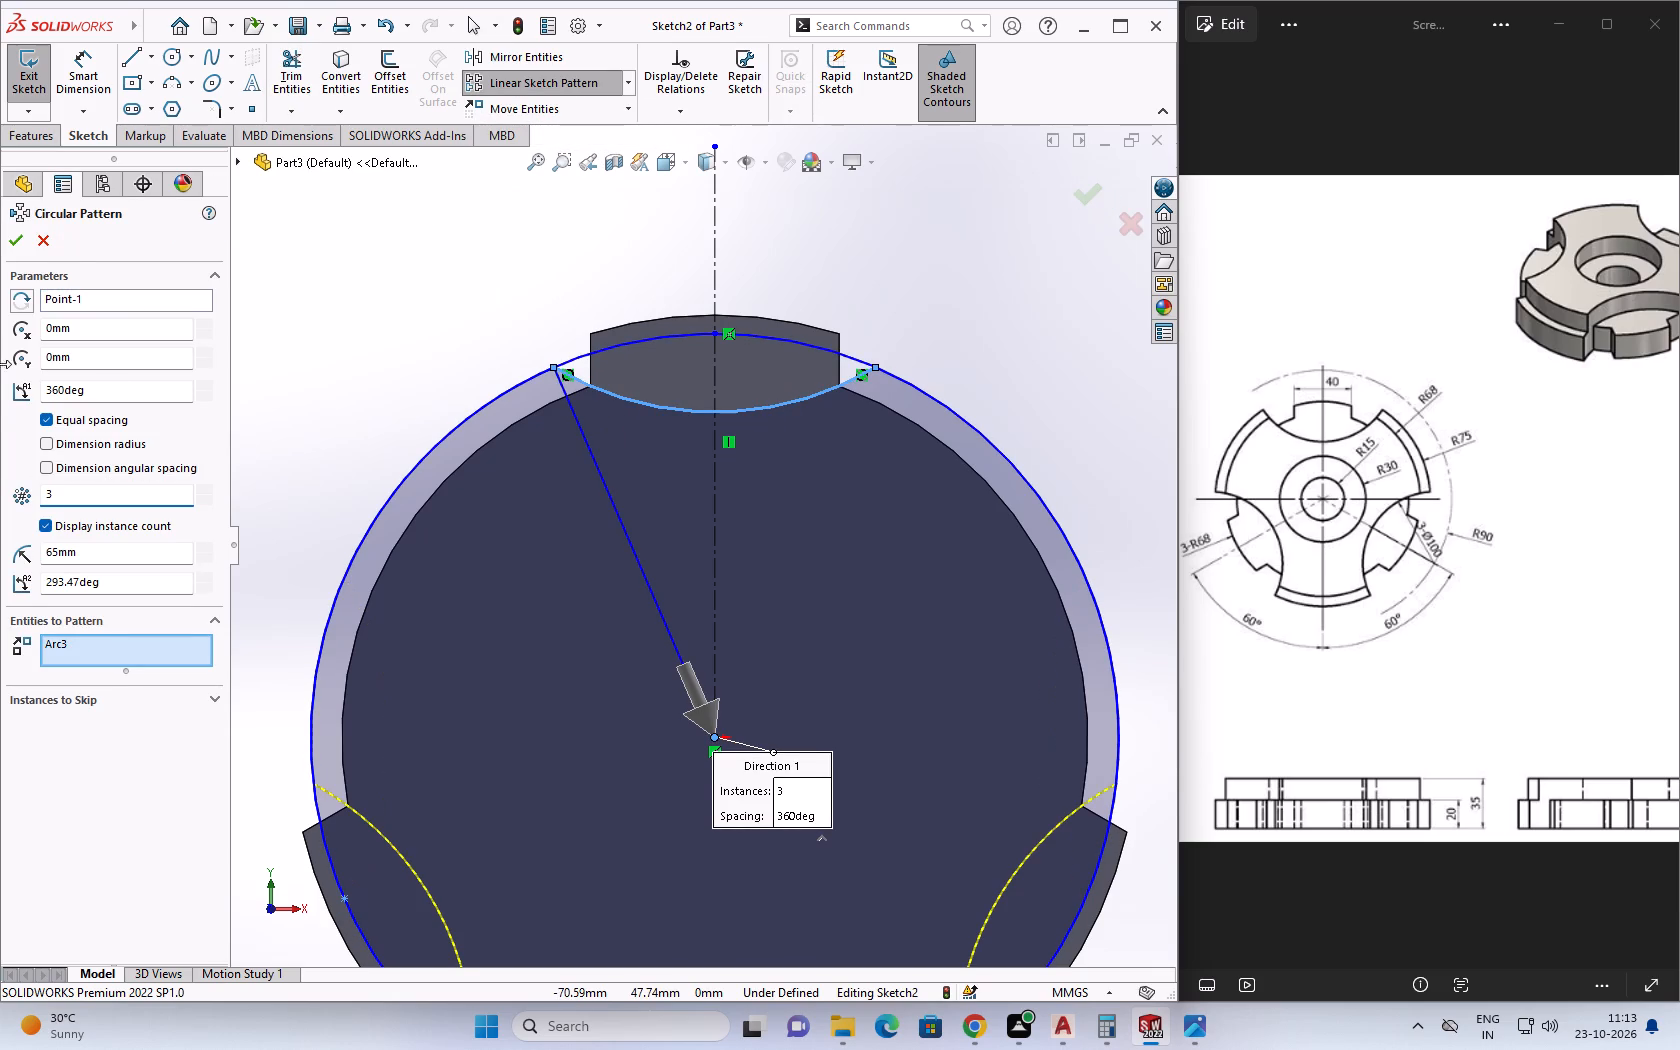
click(12, 237)
Trim the 65 mm radius circle between the ends of the patterned notch arcs at the two lower tabs.
click(290, 95)
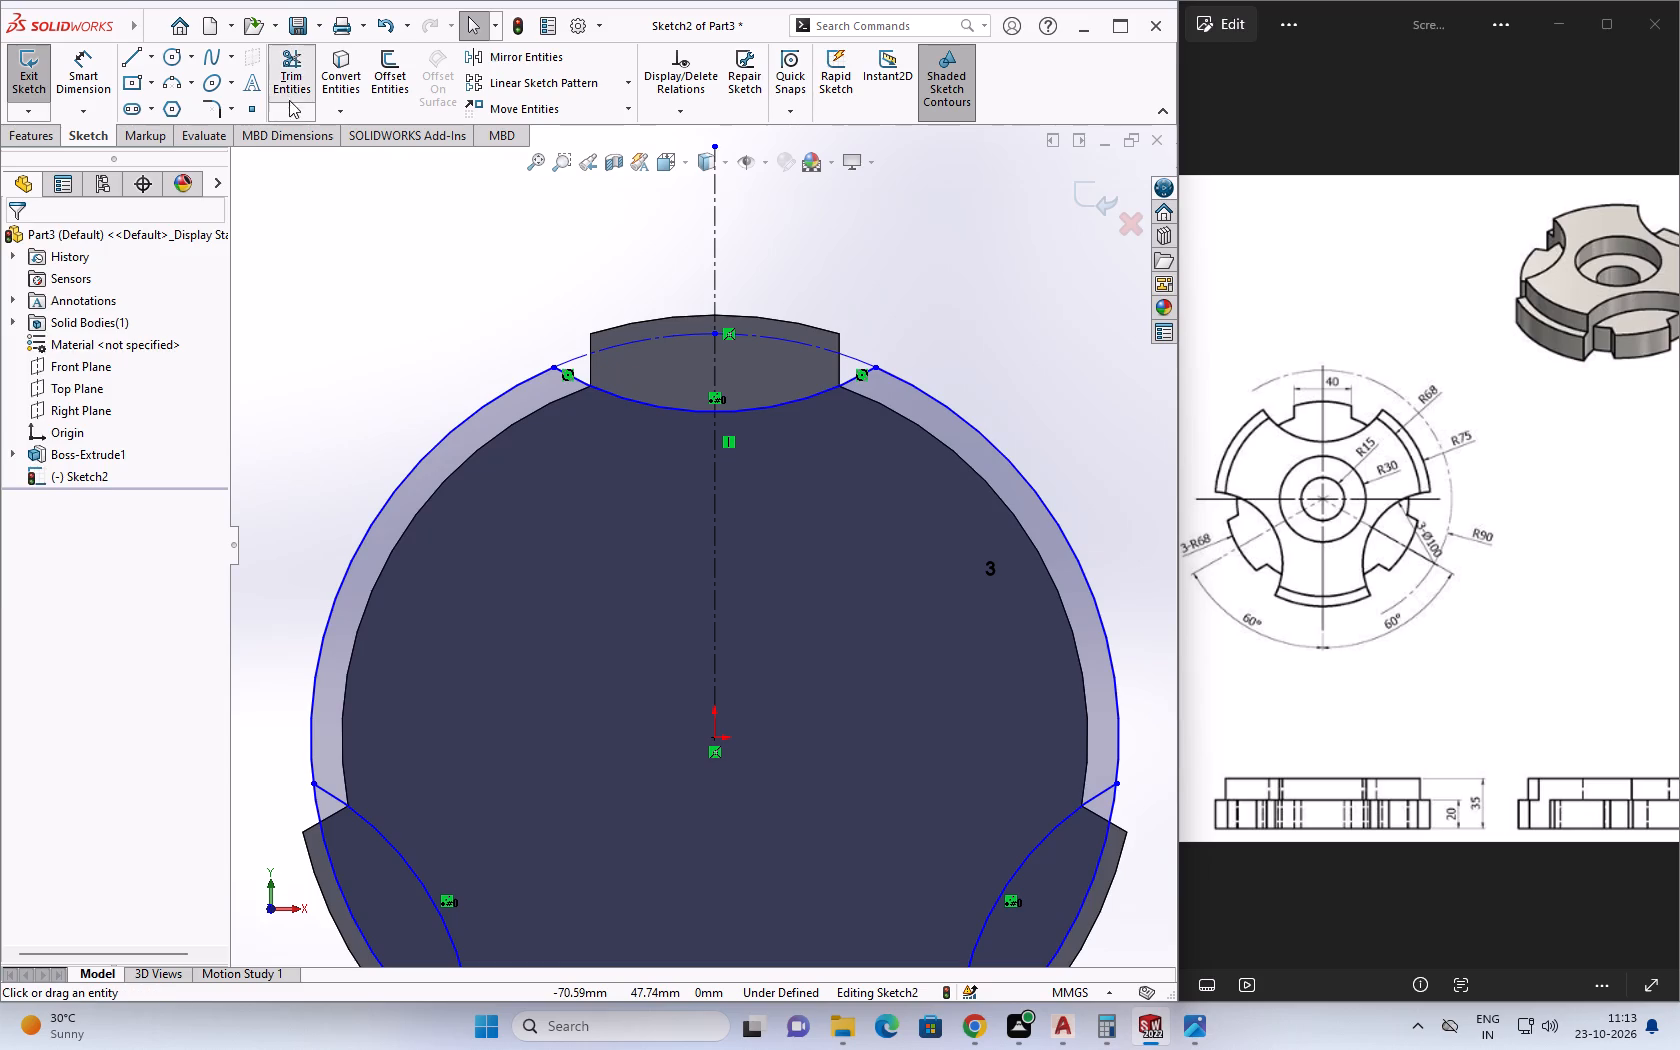
scroll(470, 446, down, 4)
scroll(346, 709, up, 6)
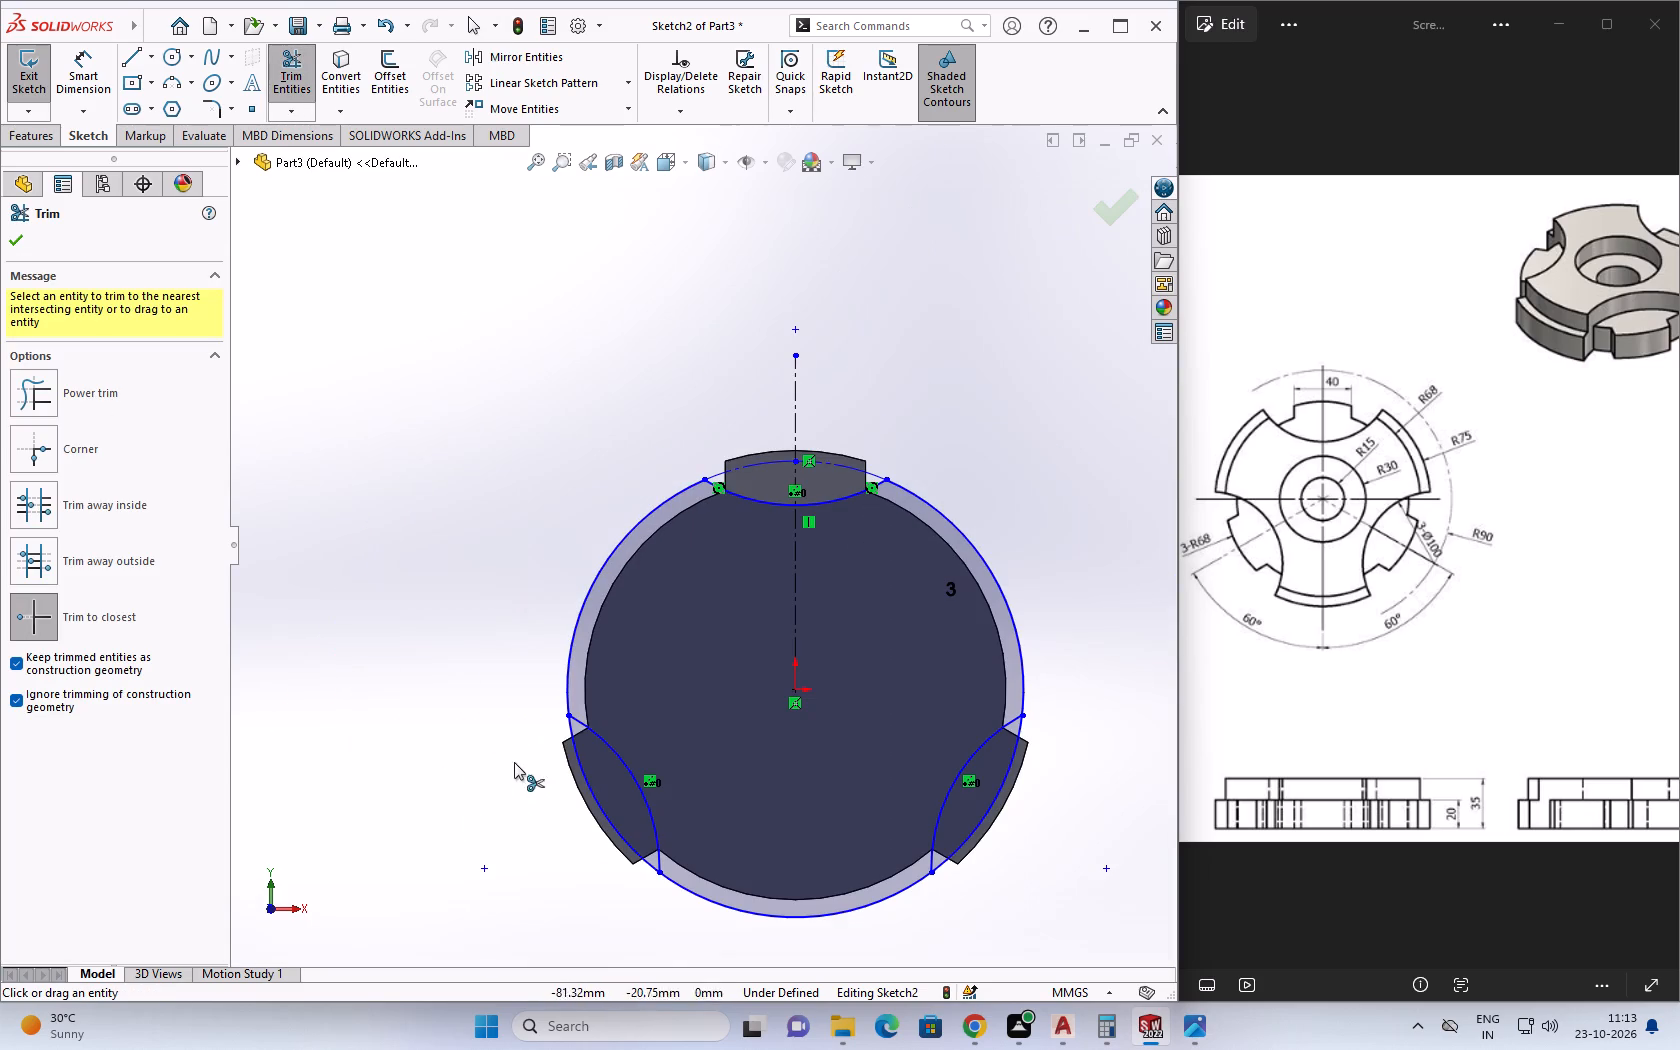
click(575, 743)
click(961, 847)
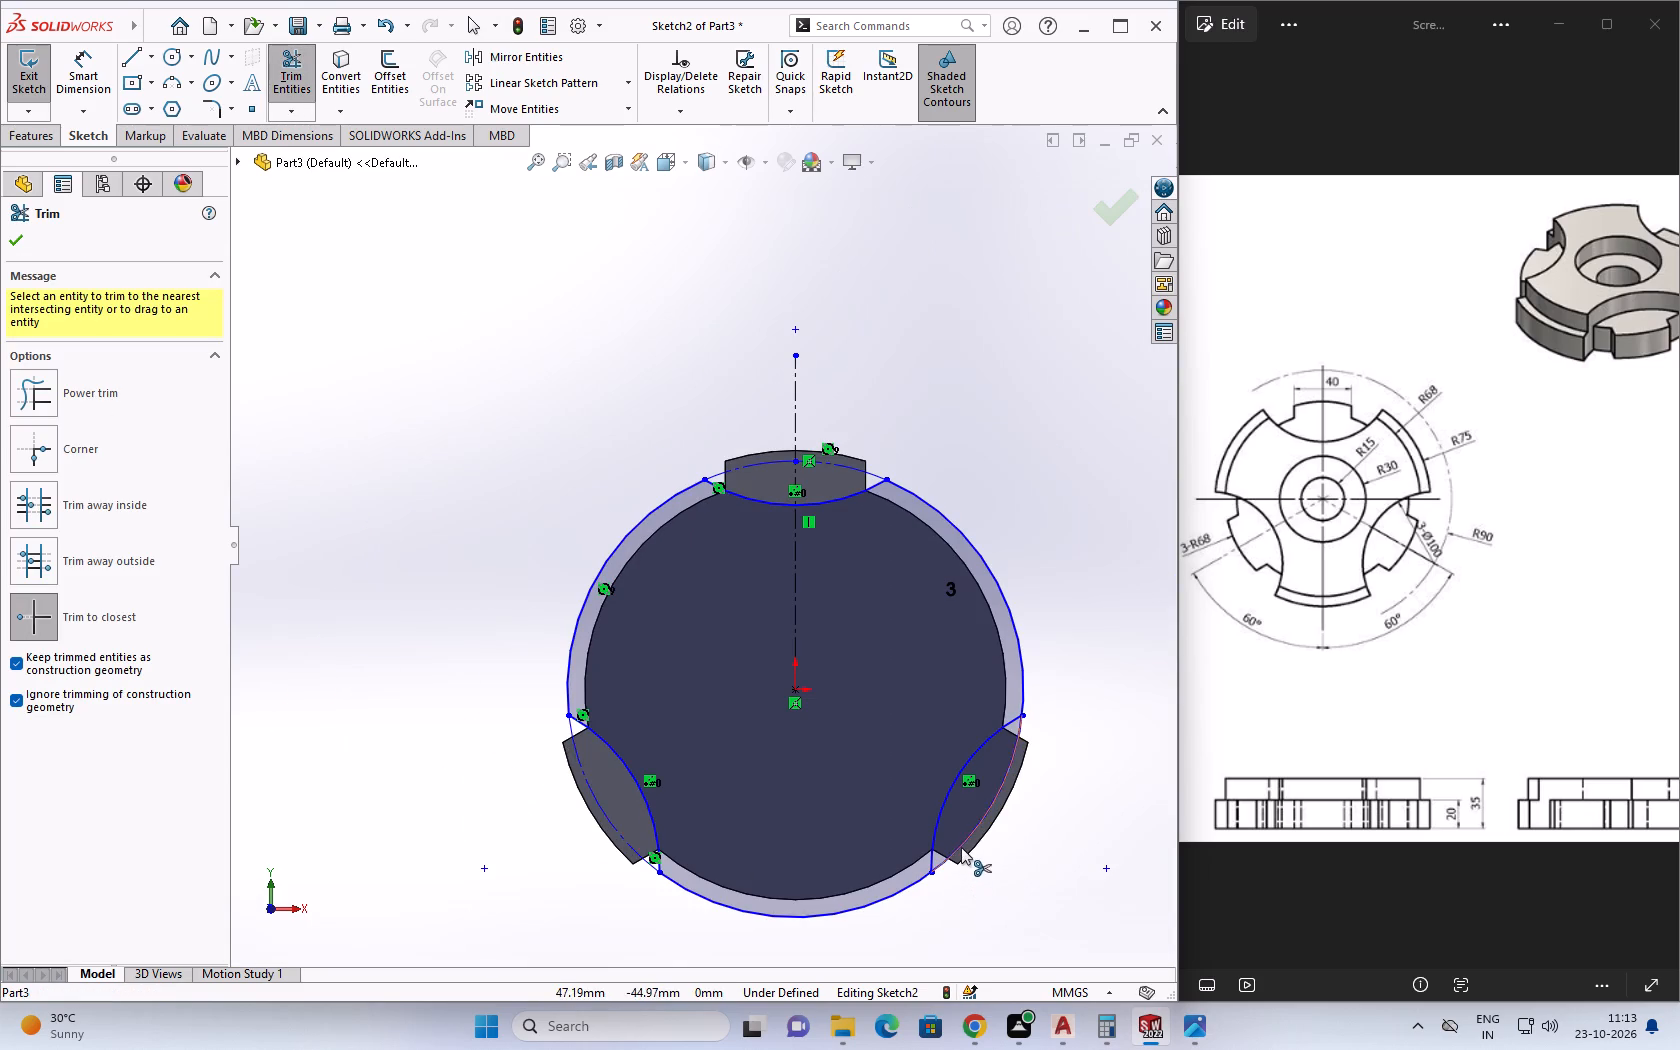
key(Escape)
Delete the leftover construction arcs at the upper tab and at both lower tabs.
click(876, 471)
key(Delete)
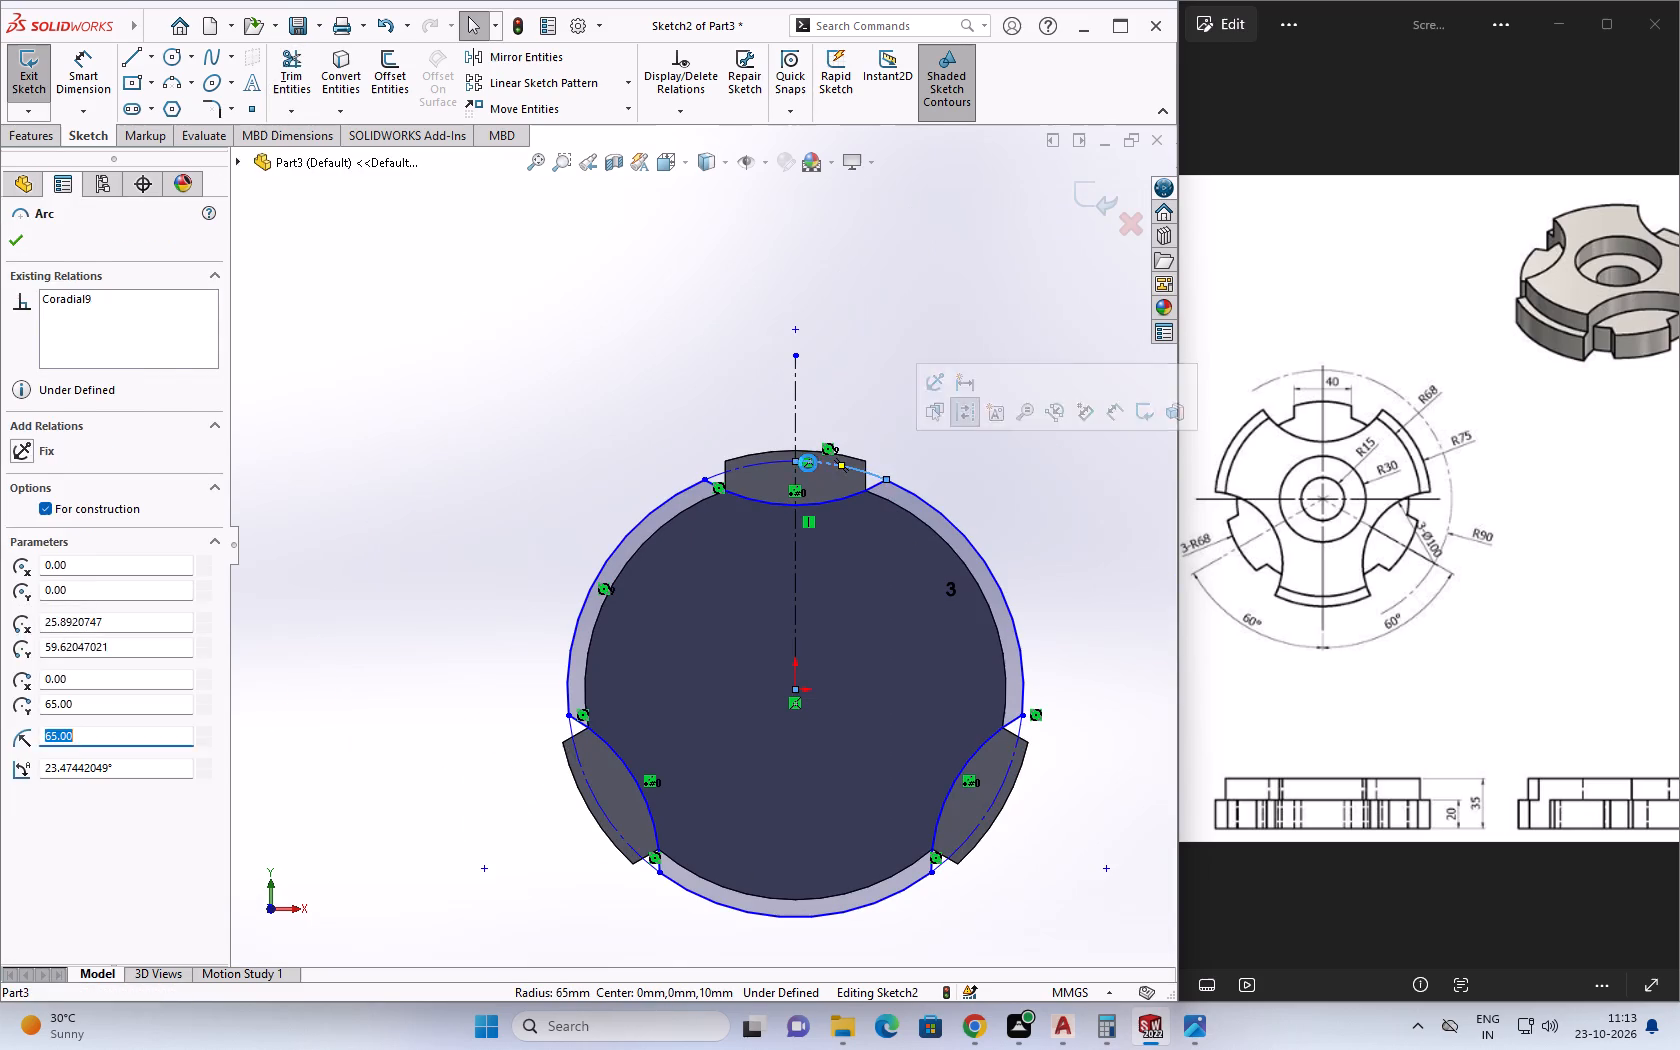
click(719, 471)
key(Delete)
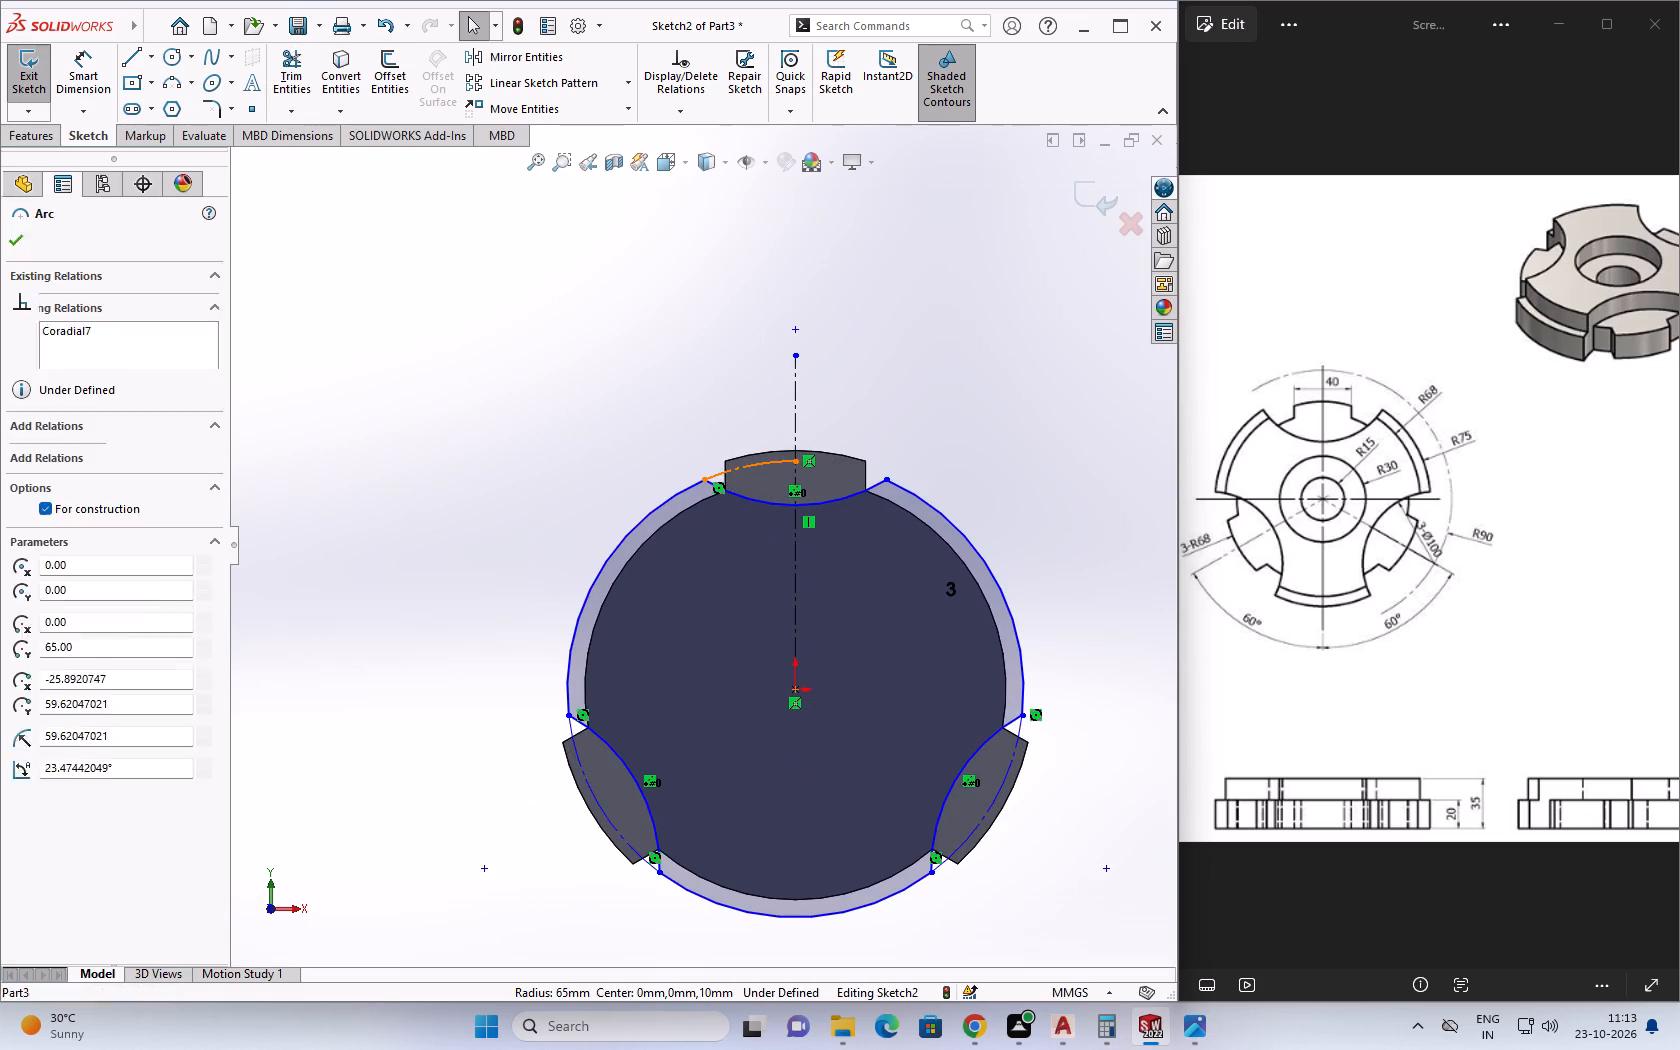
click(618, 830)
key(Delete)
key(Delete)
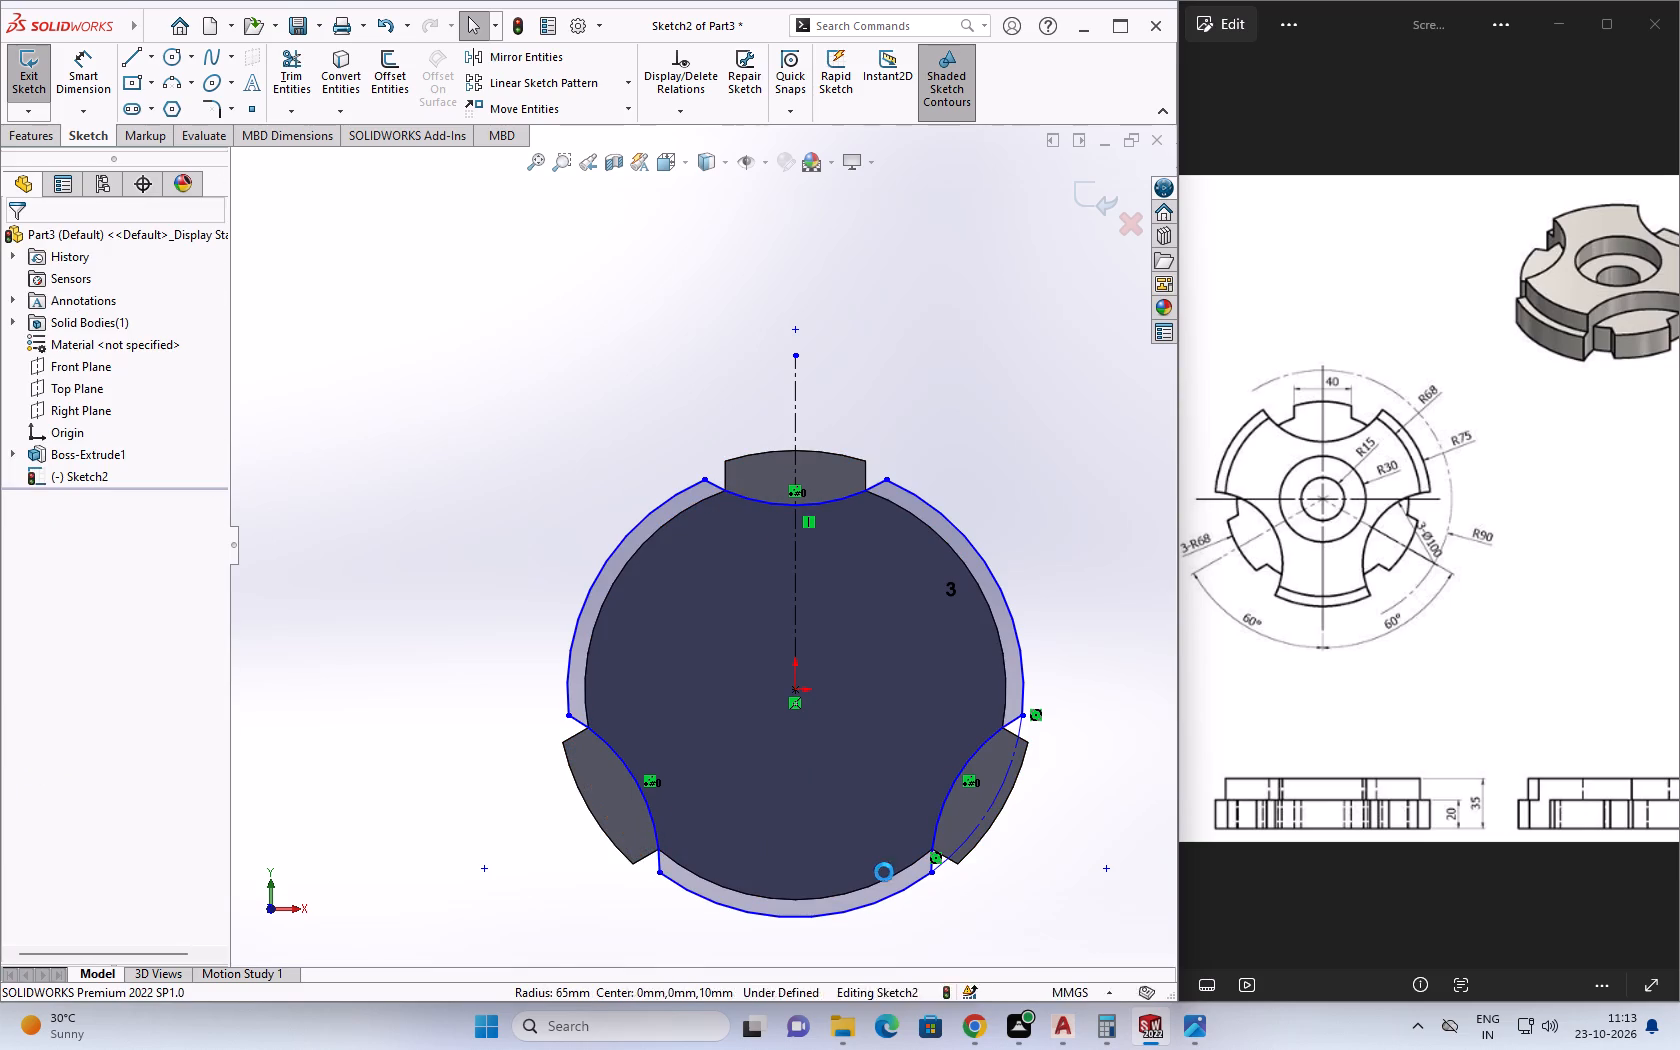
click(964, 846)
key(Delete)
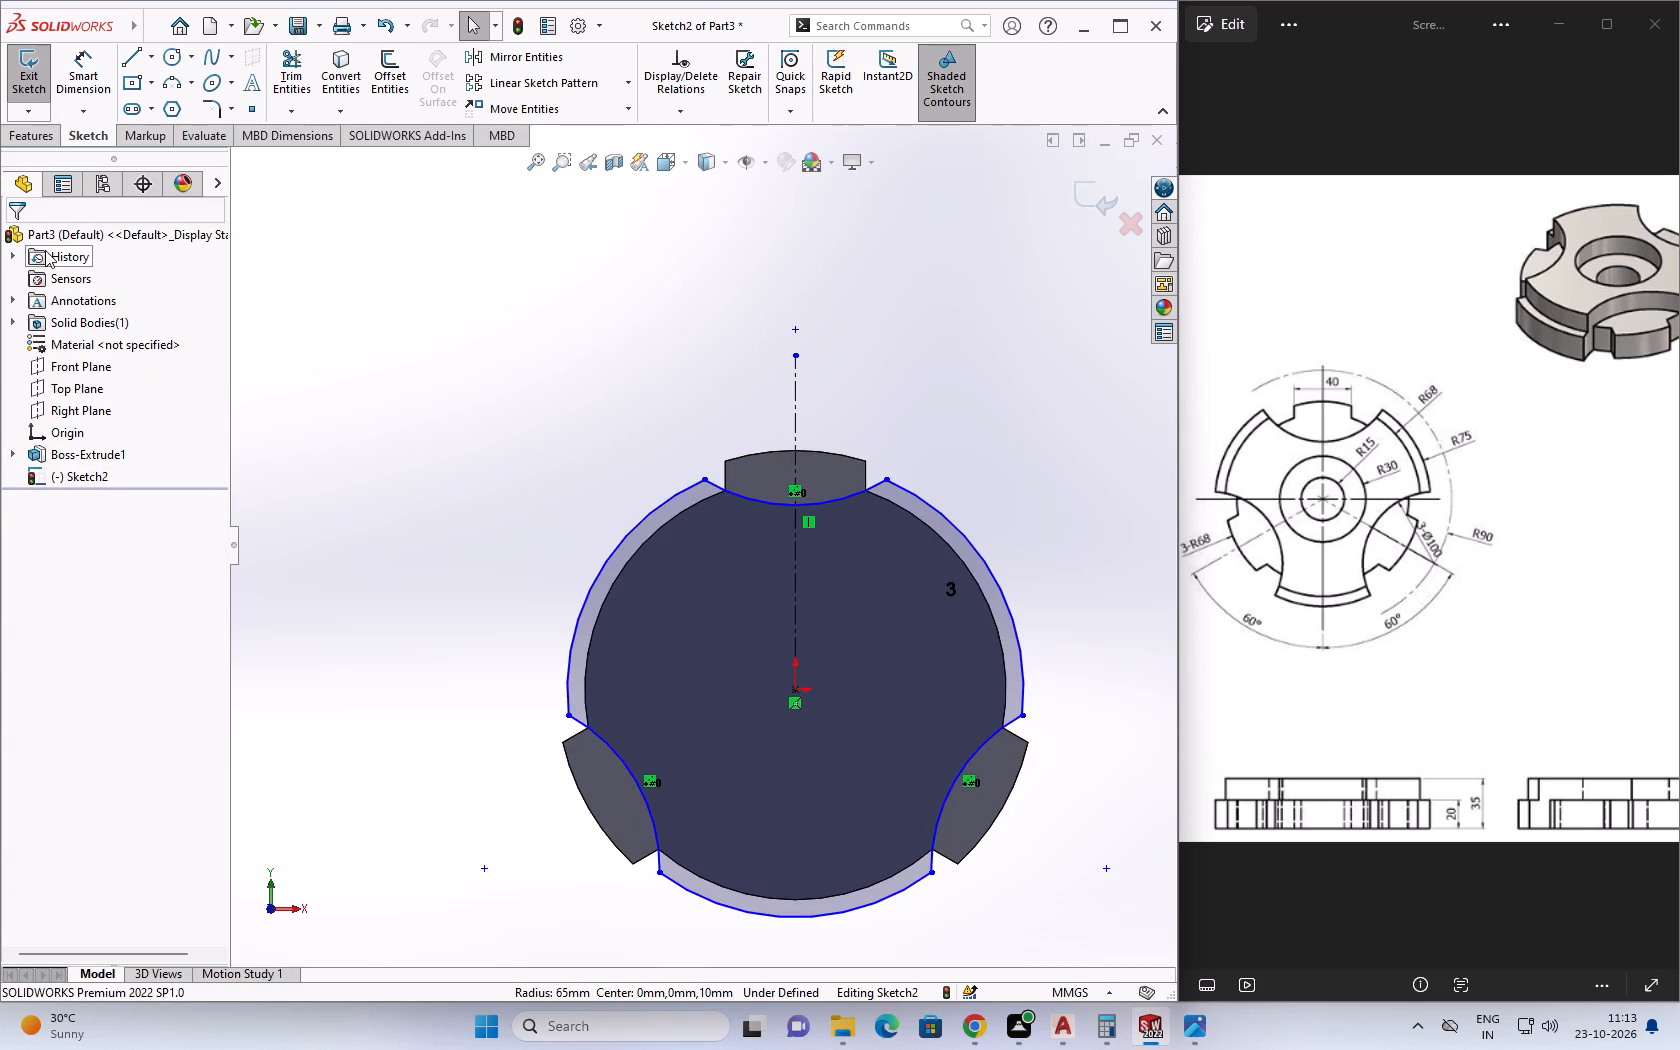
Extrude the three-notched 65 mm radius profile 10 mm blind outward from the three-tab base, merging the result.
click(27, 139)
click(31, 84)
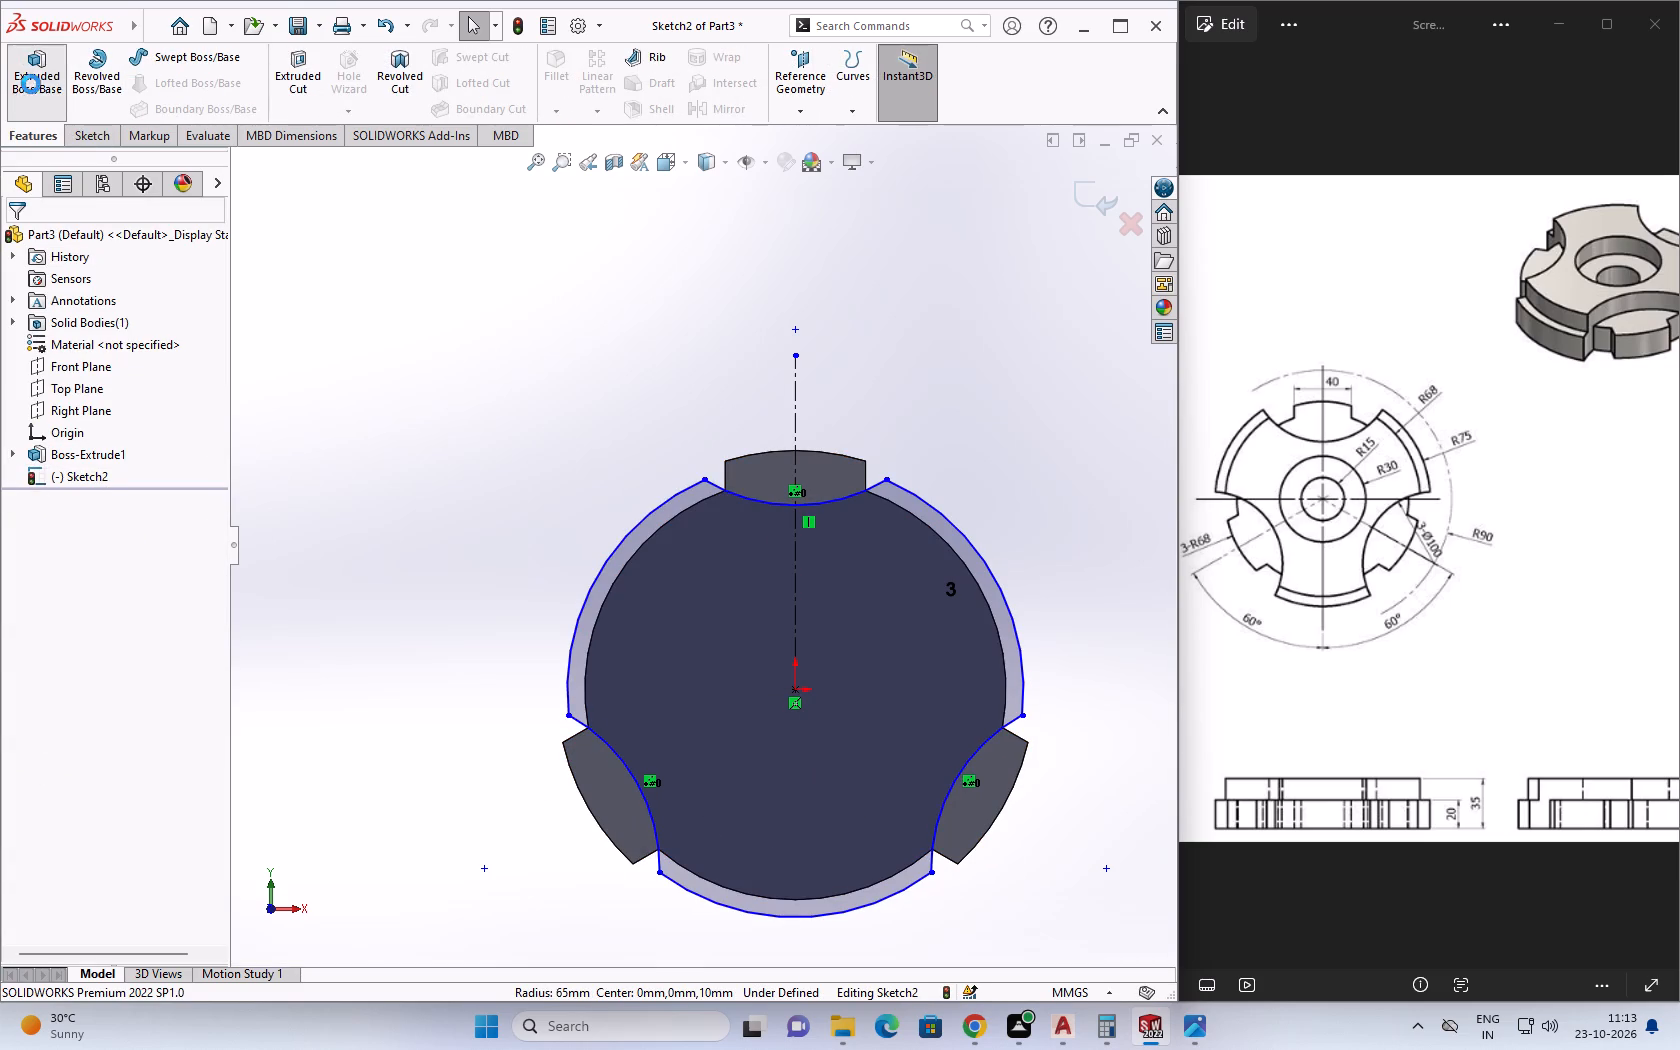
middle_drag(335, 560, 368, 358)
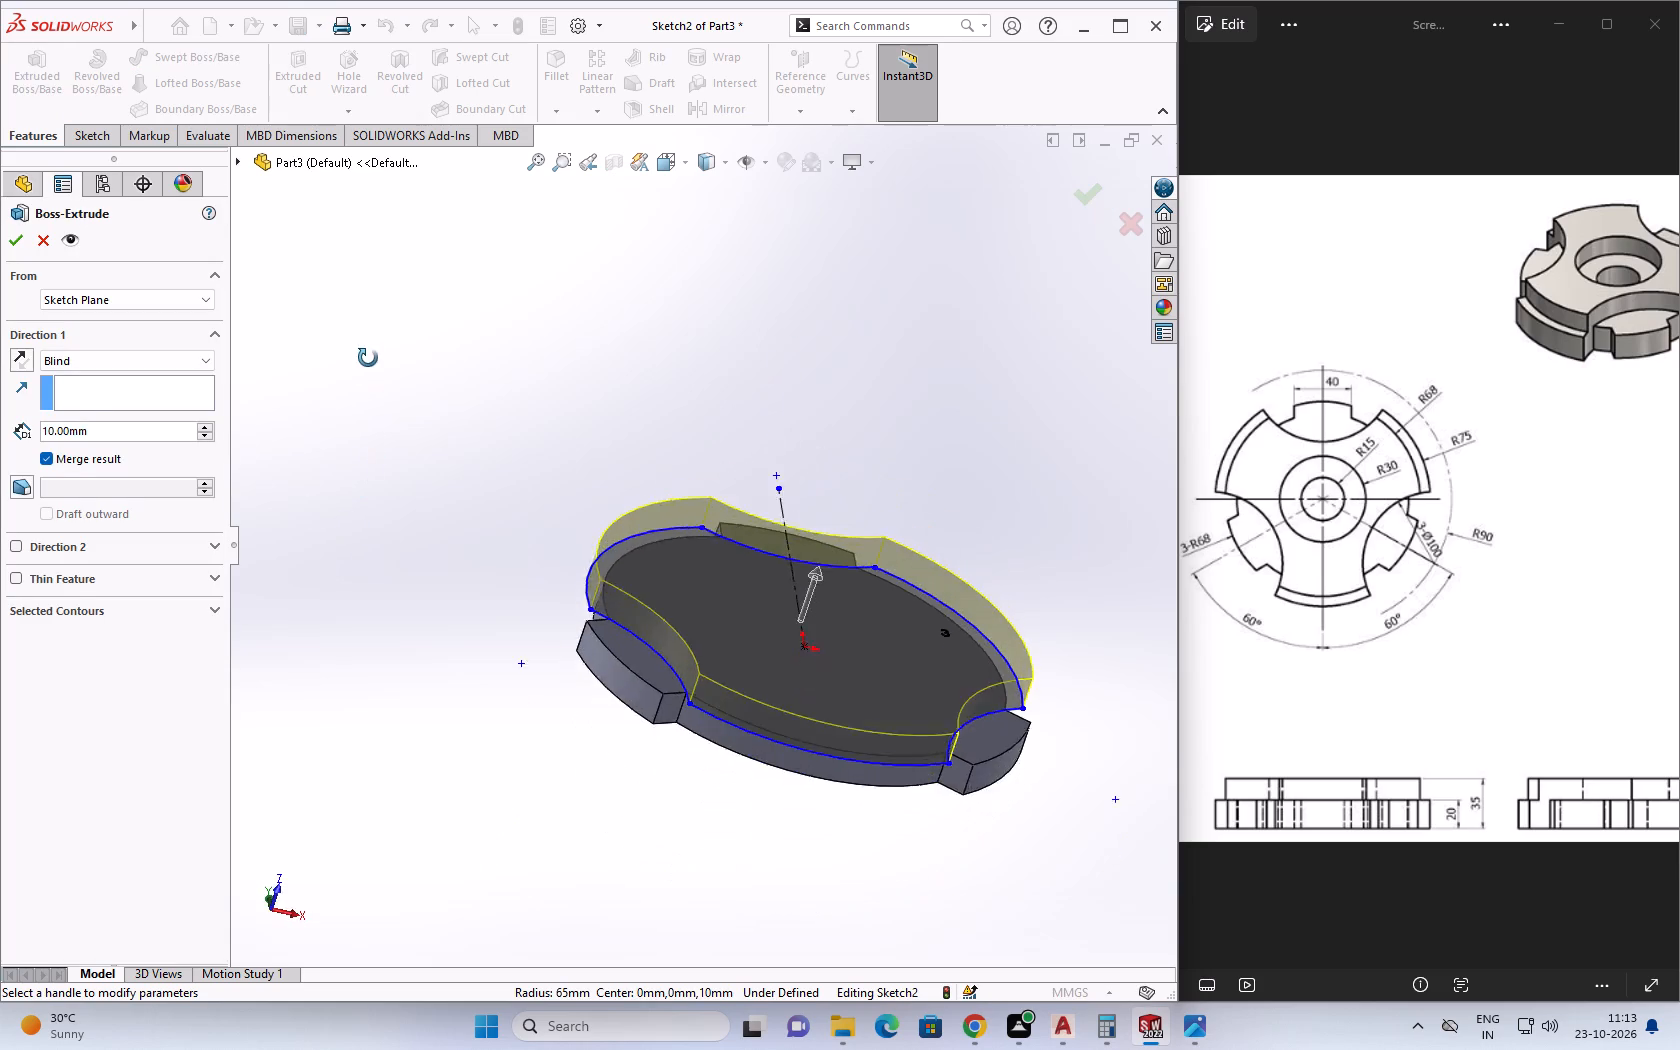
middle_drag(368, 358, 359, 476)
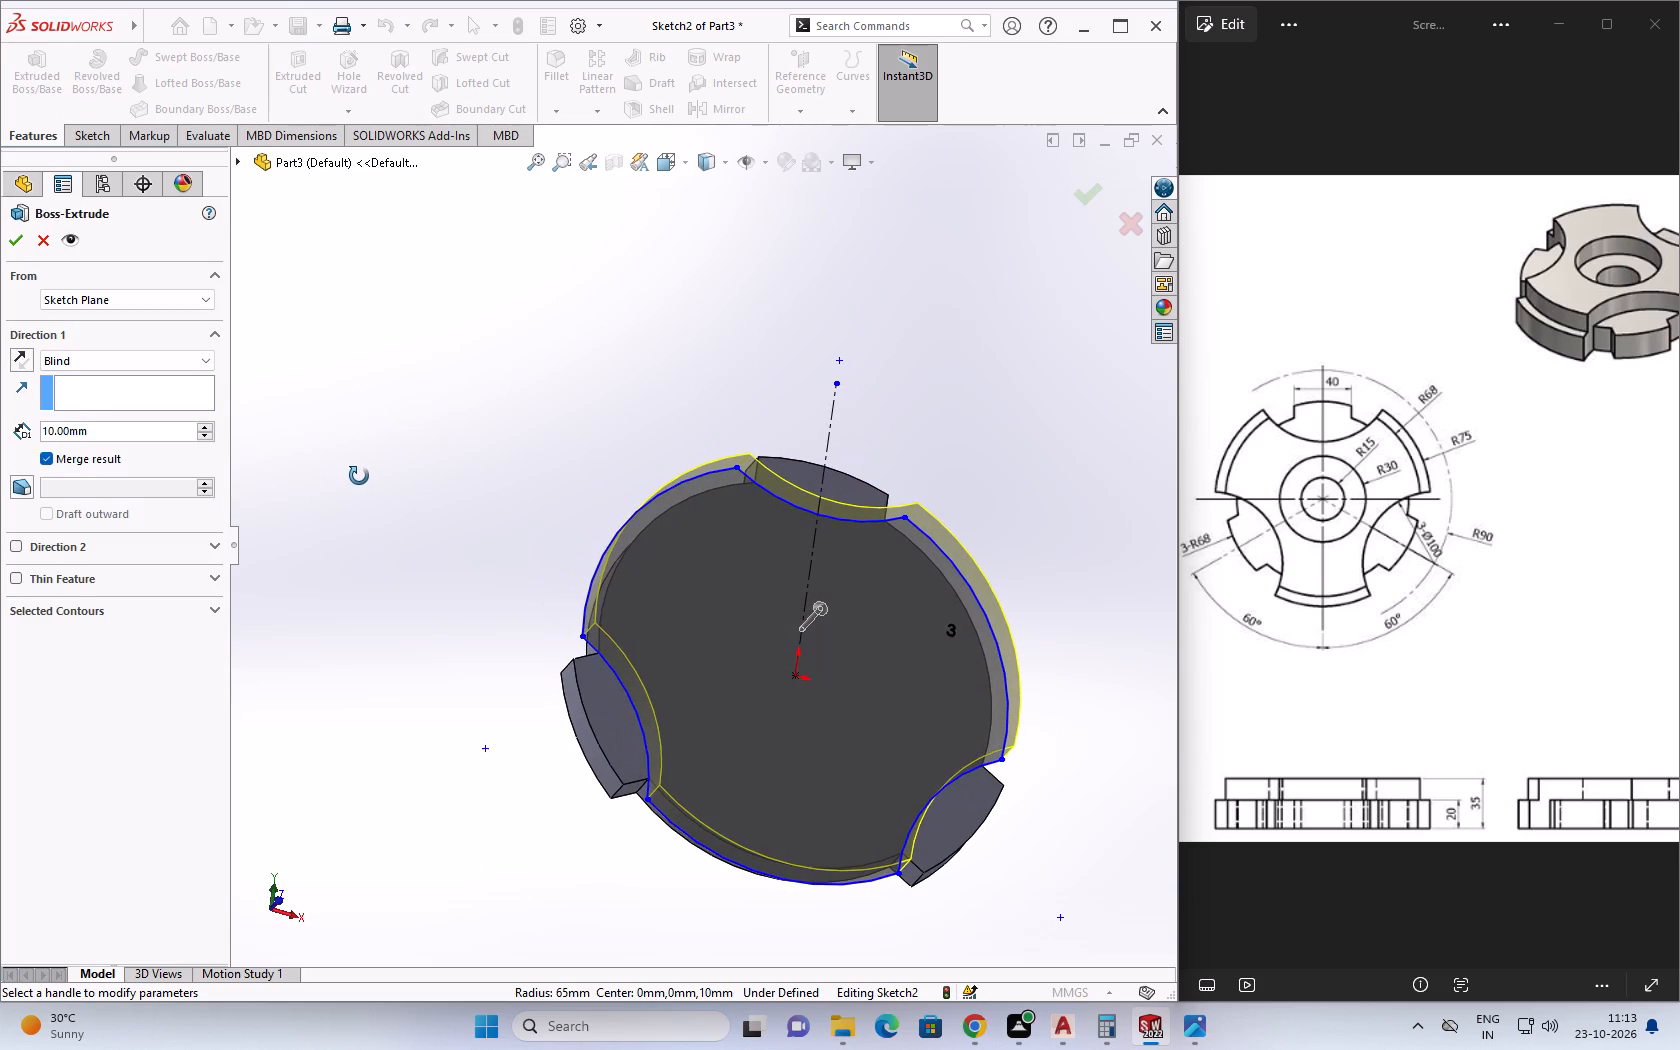
middle_drag(359, 476, 382, 333)
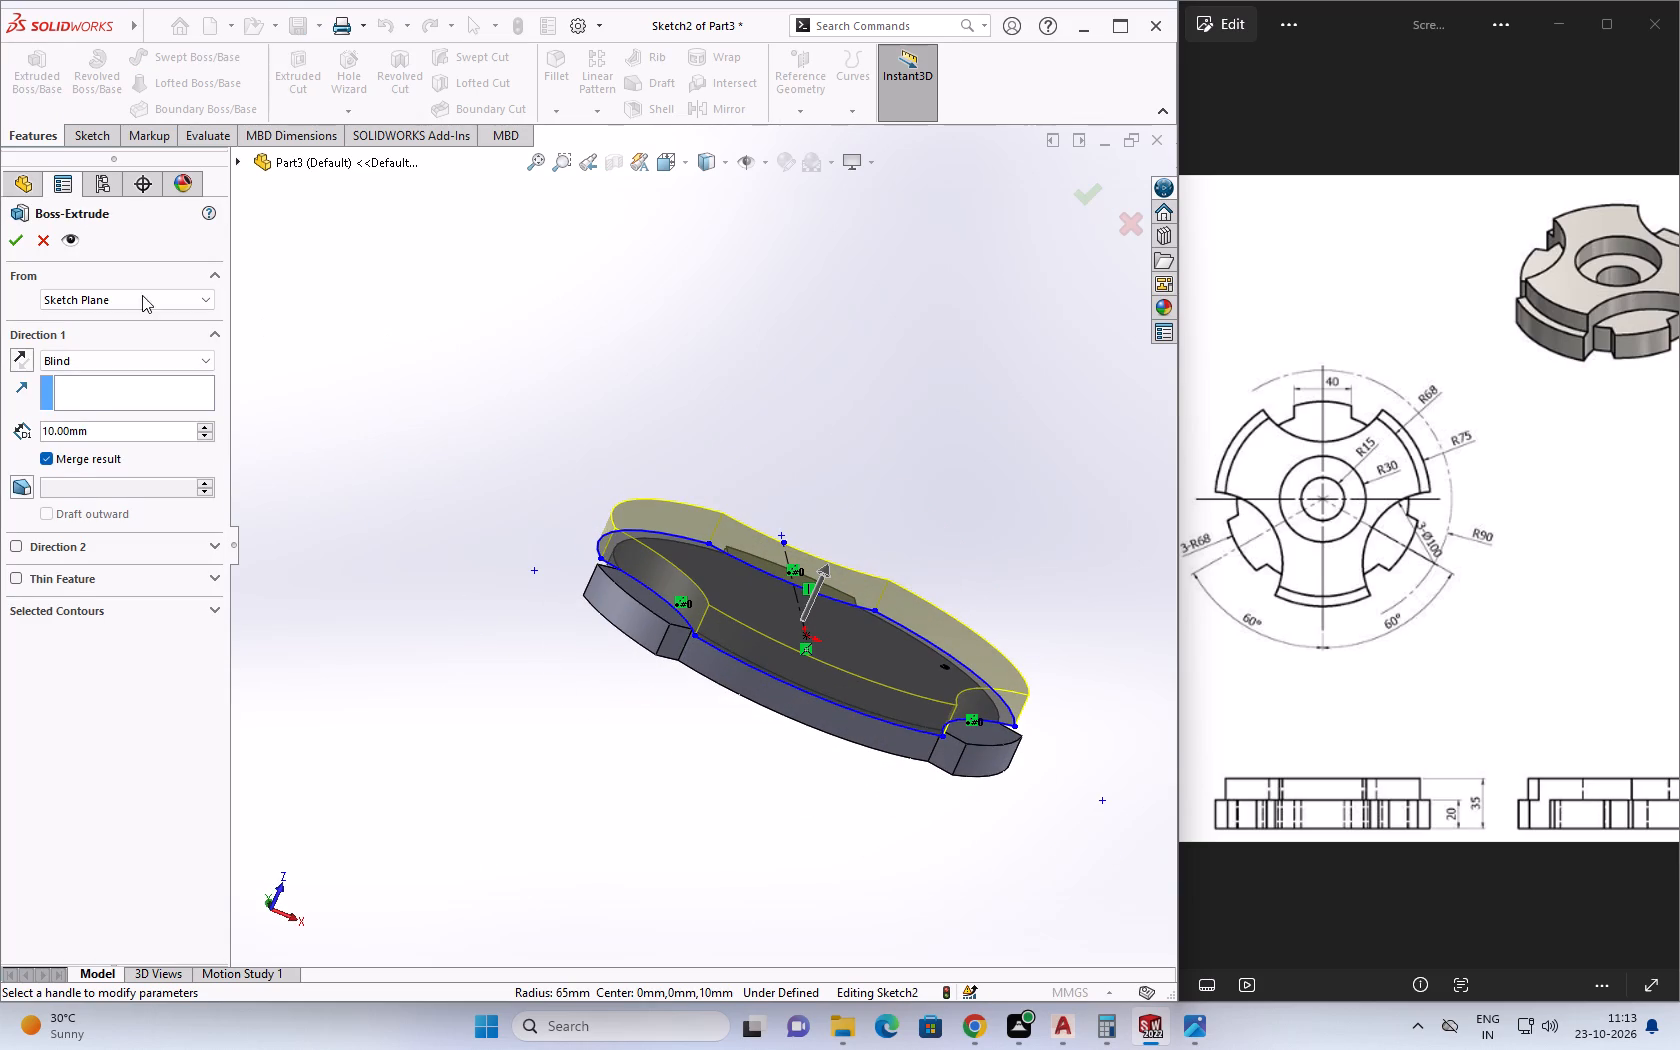
click(21, 241)
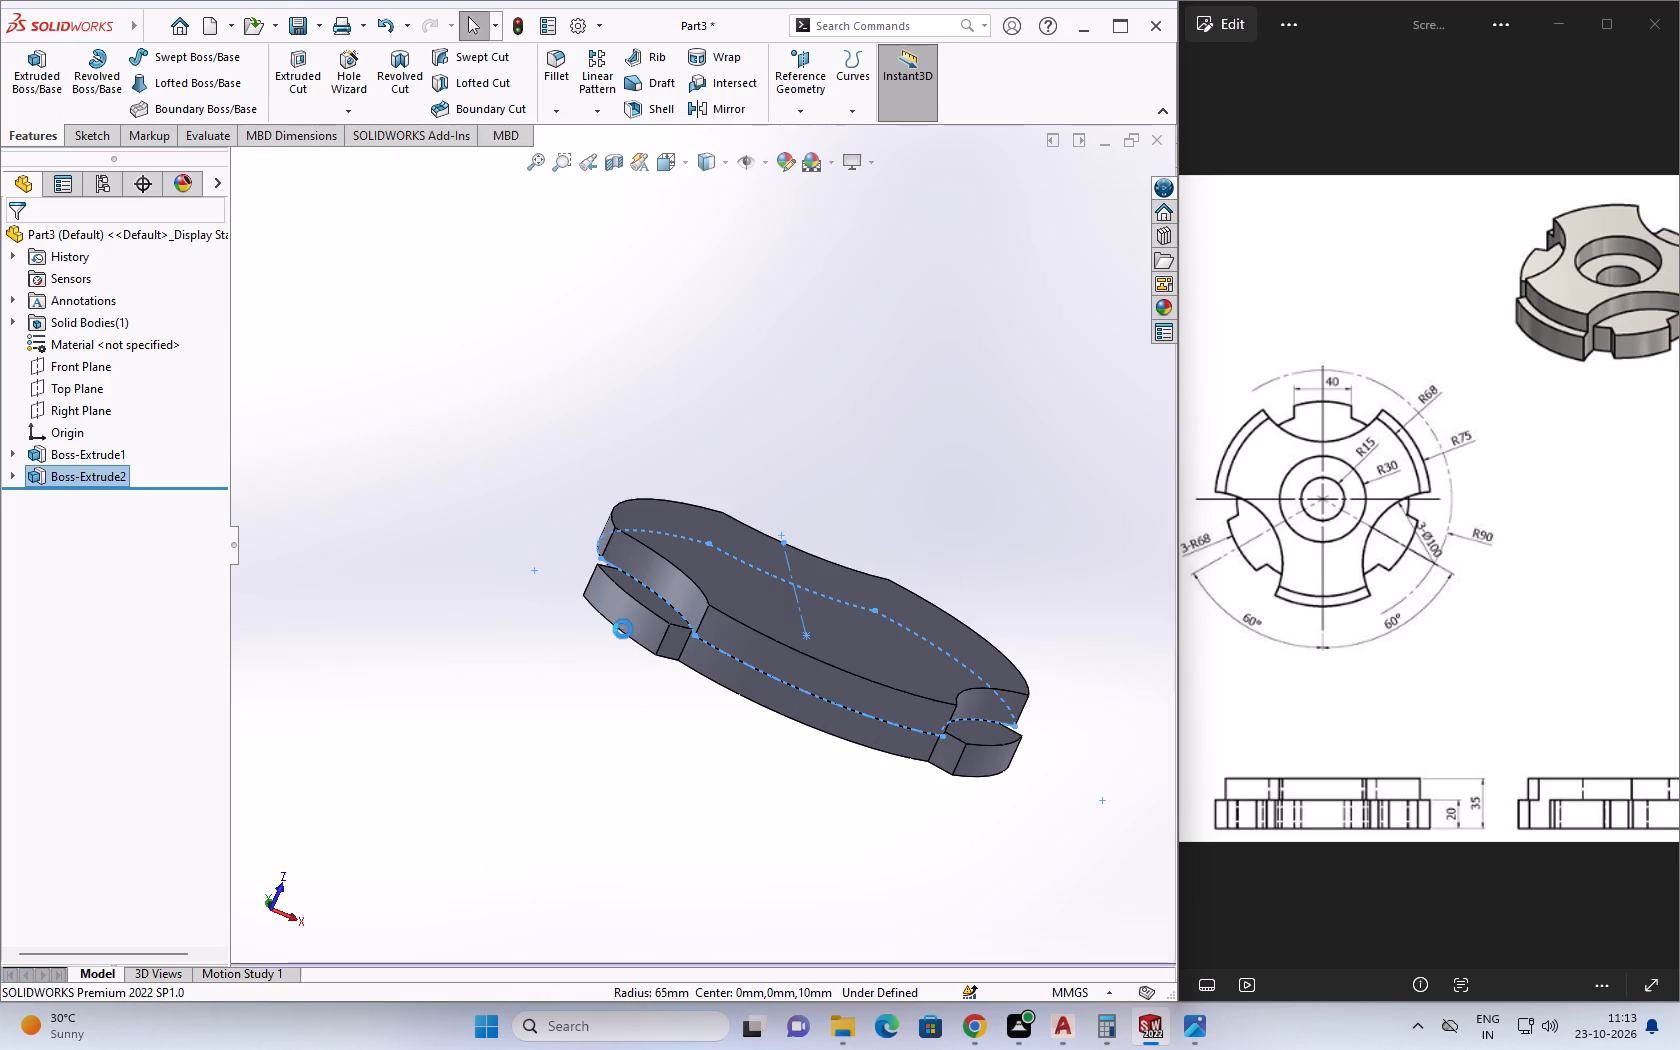
Sketch a 30 mm radius circle centred on the origin on the top face of the notched disc.
middle_drag(599, 664, 527, 459)
click(645, 787)
middle_drag(730, 732, 717, 740)
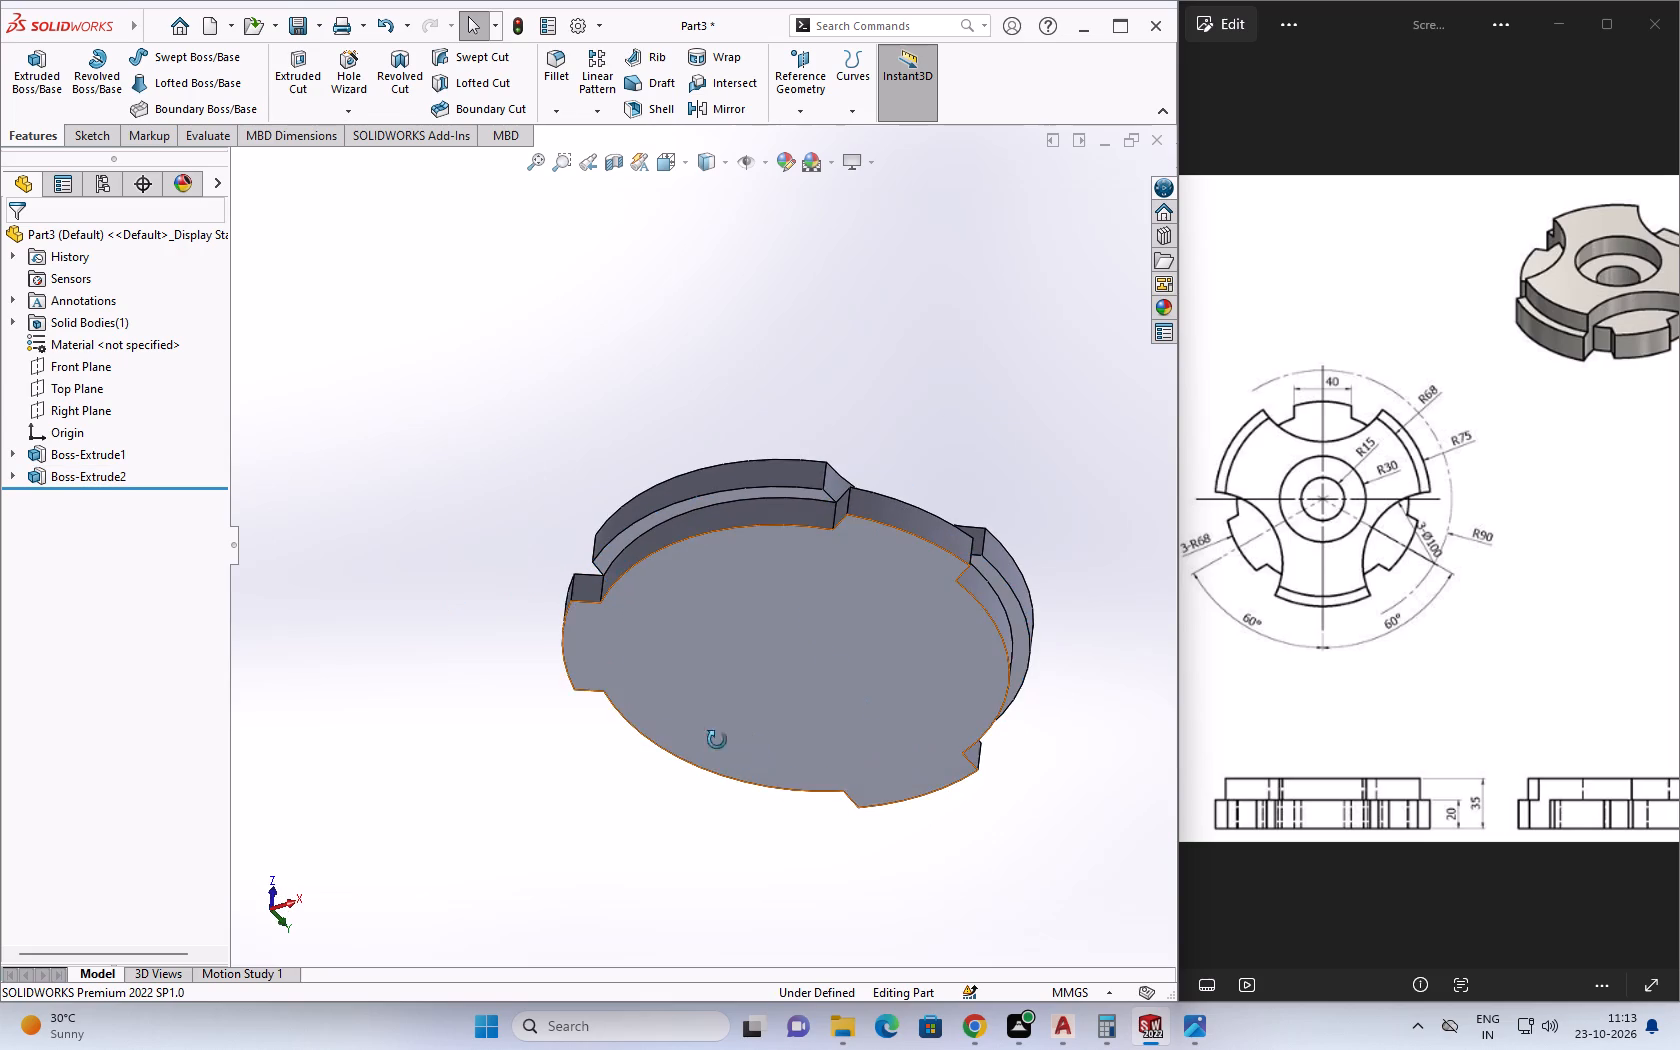
middle_drag(717, 740, 593, 1001)
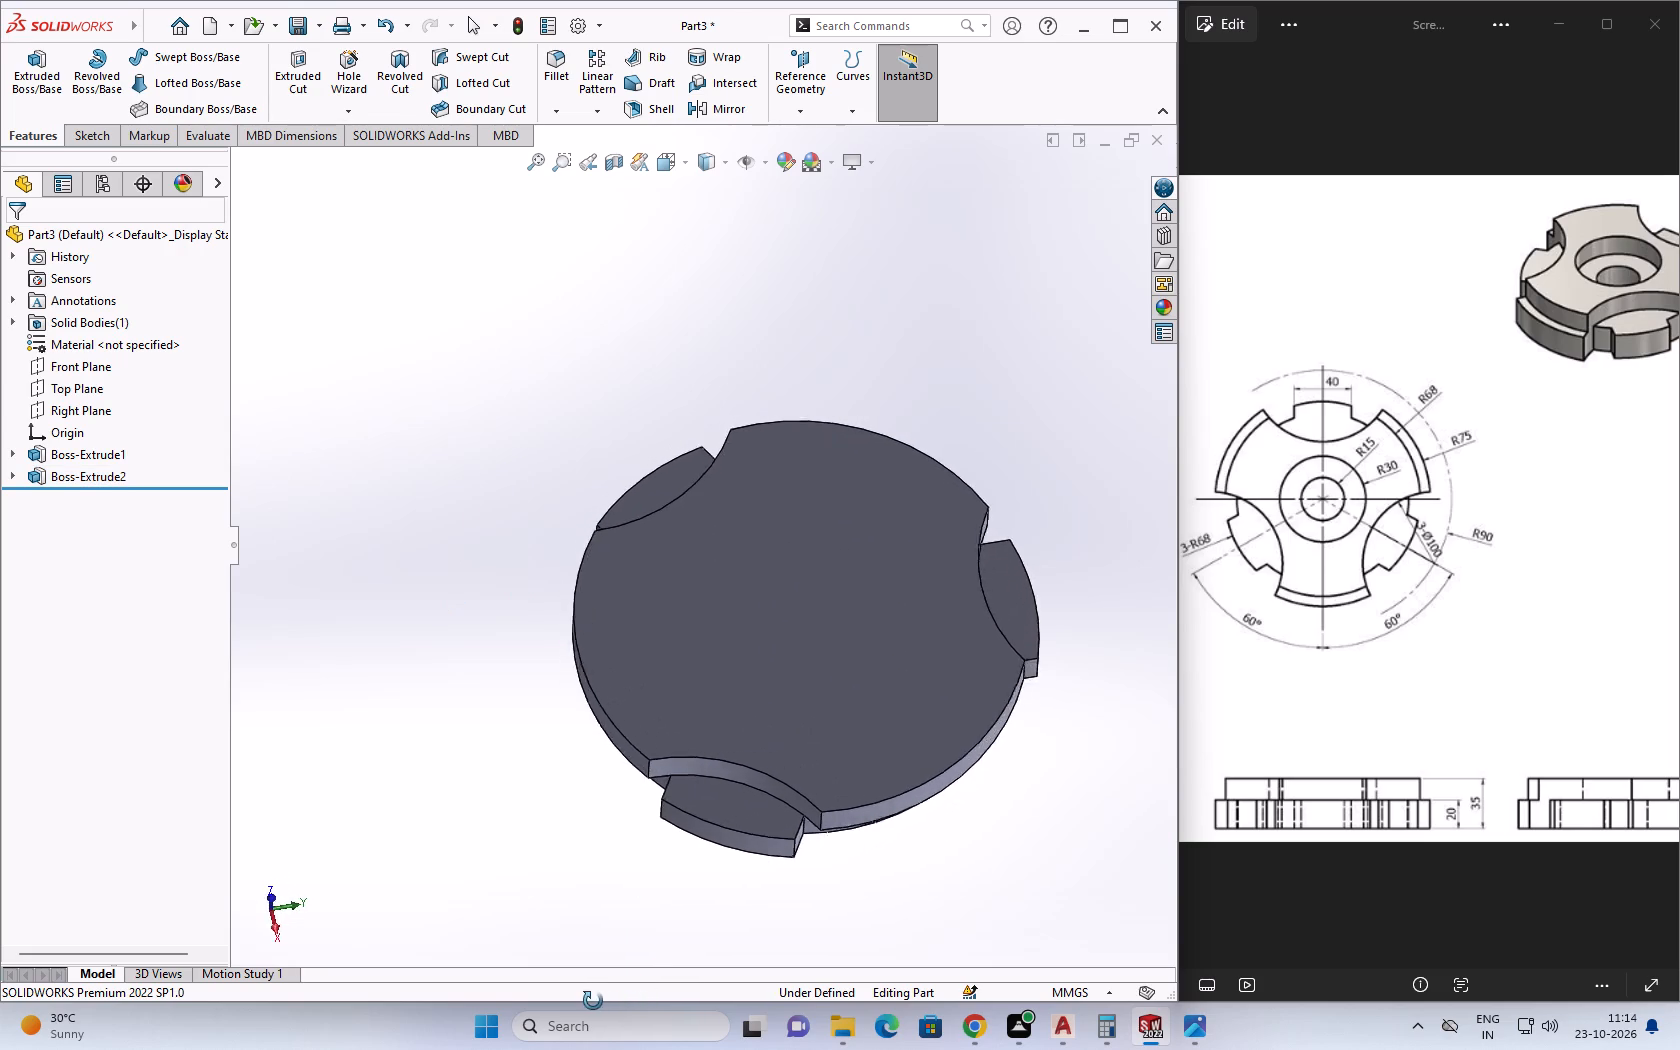
middle_drag(593, 1001, 562, 1007)
click(747, 584)
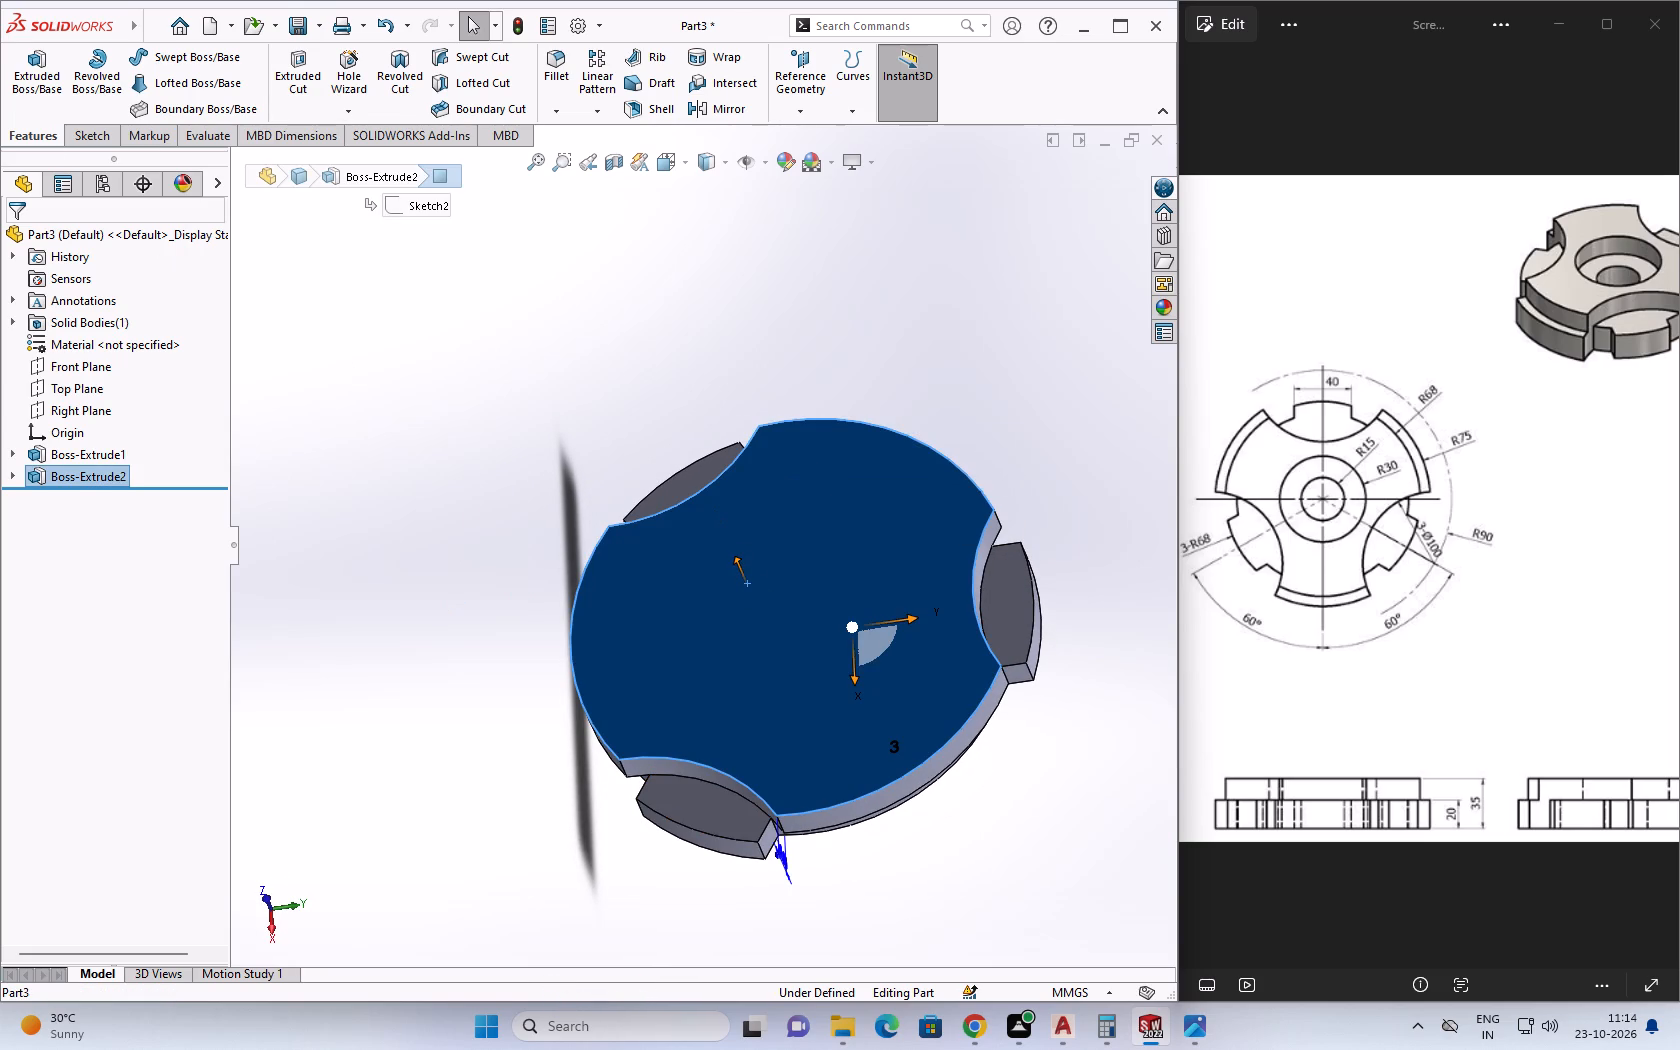
click(68, 127)
click(24, 74)
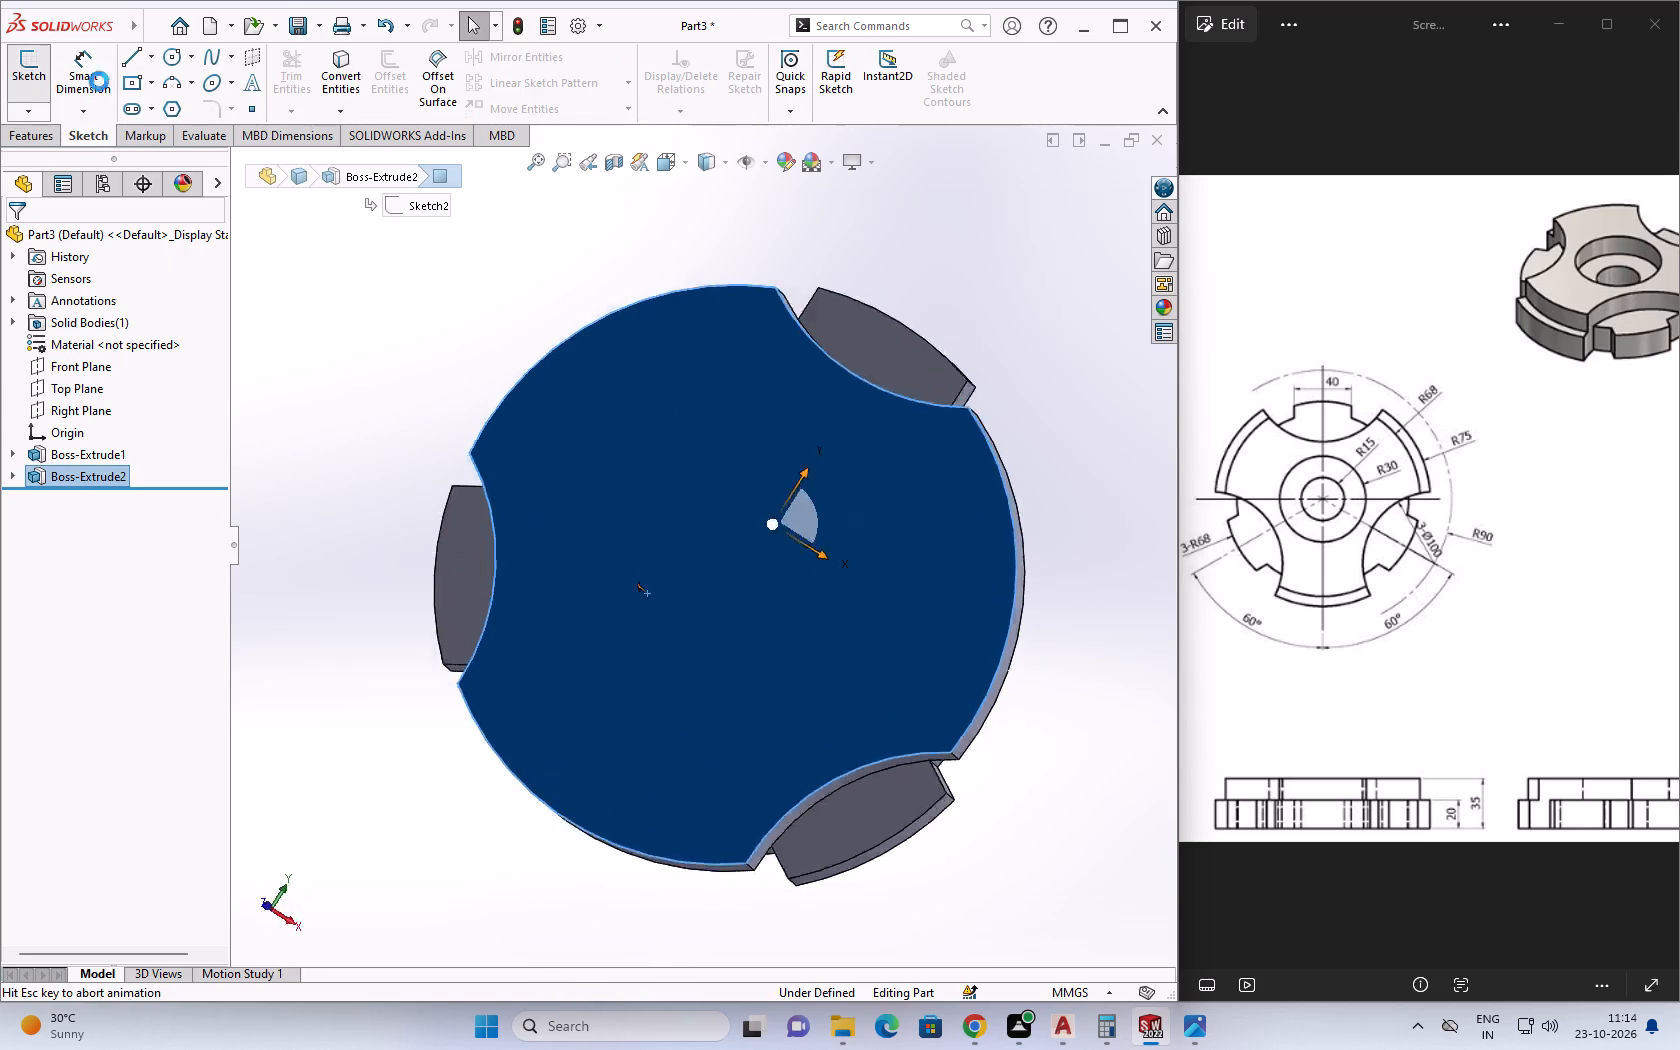
click(170, 58)
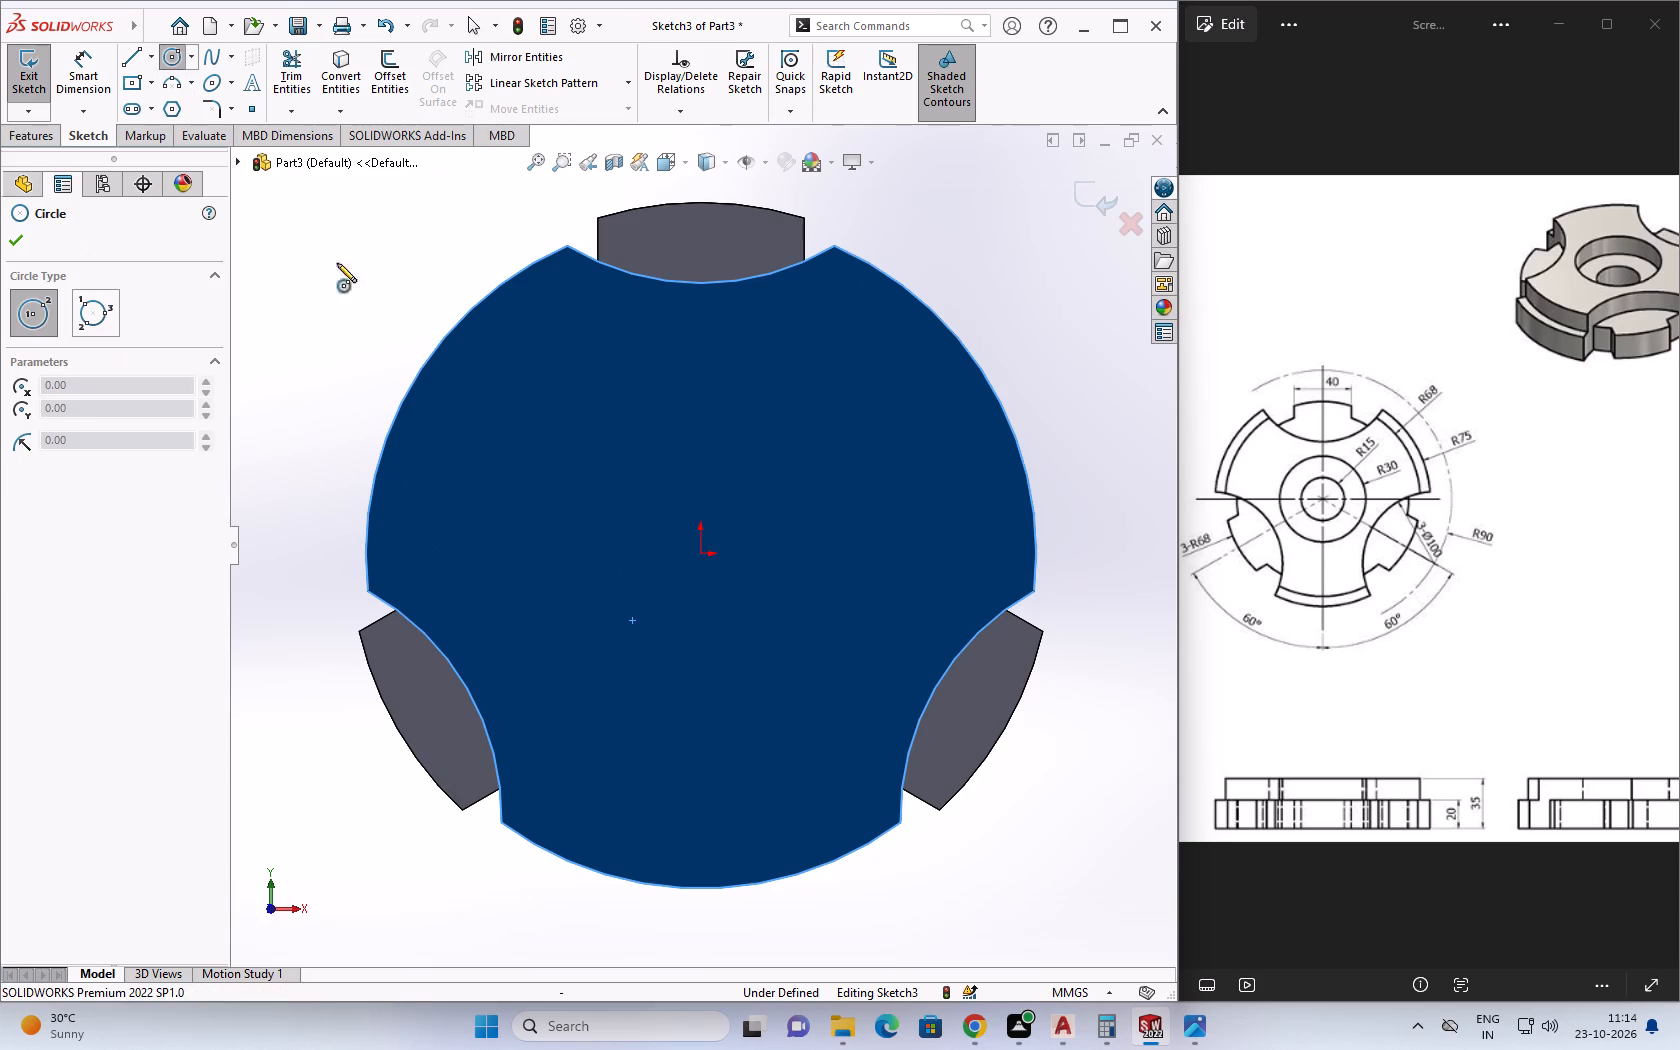
click(696, 555)
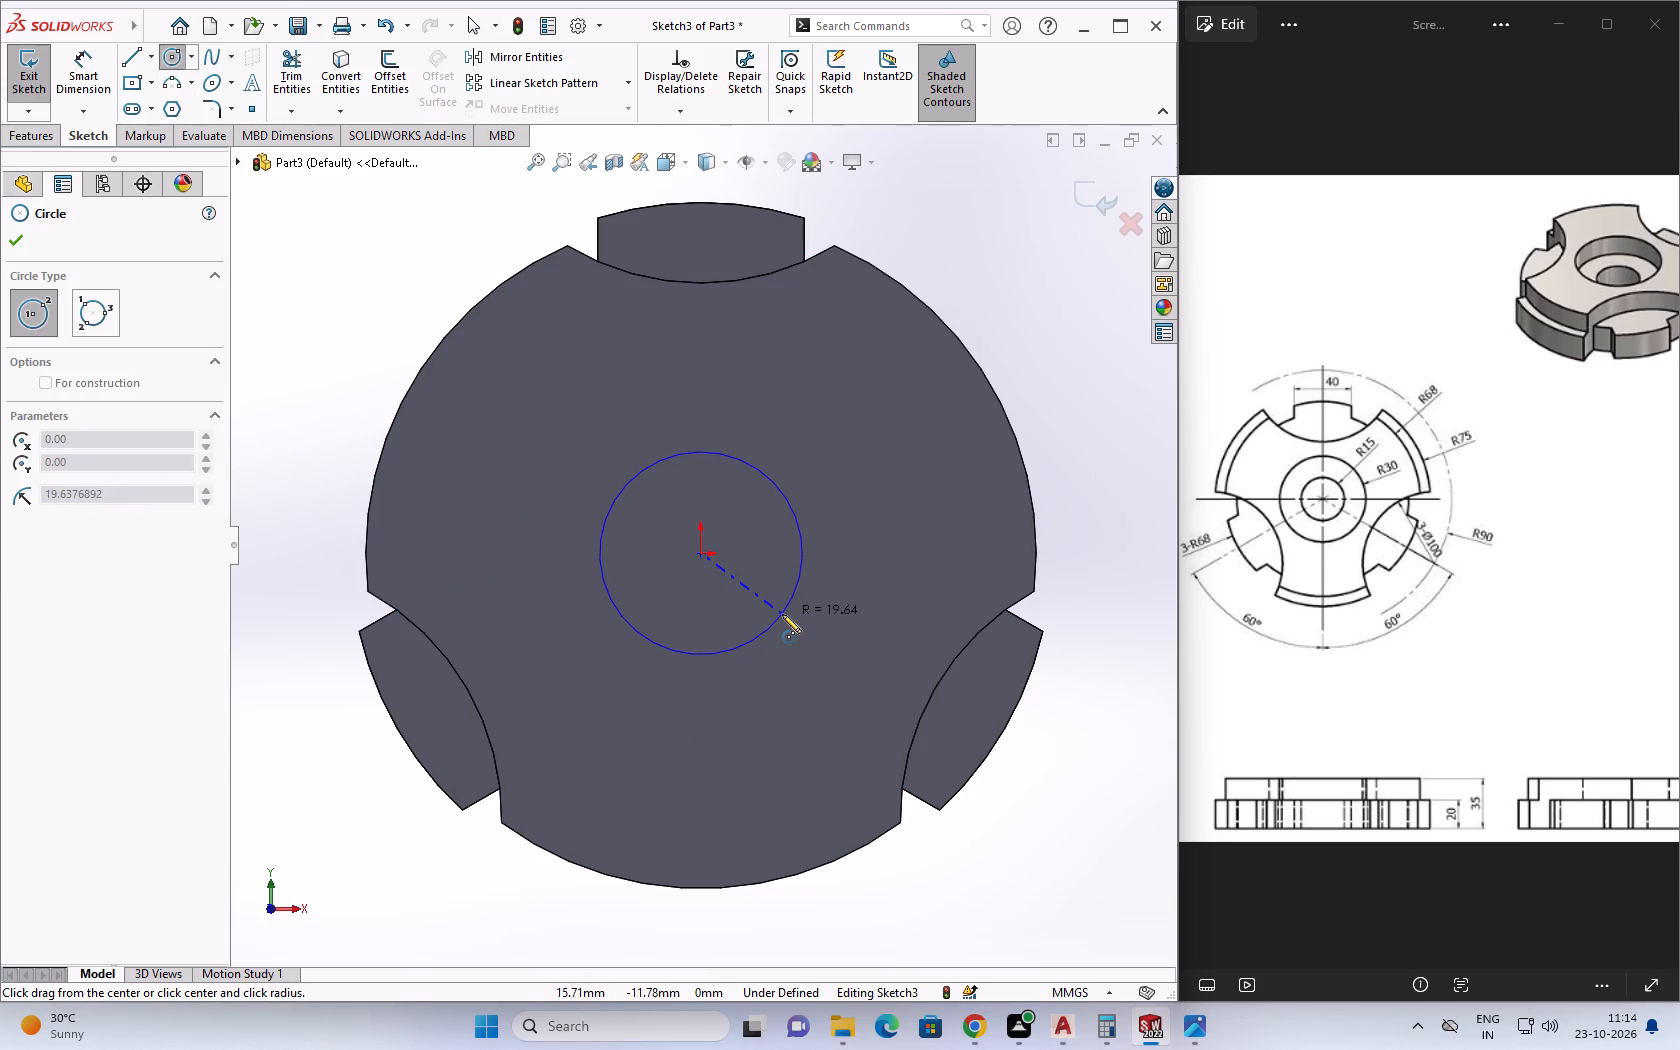
click(799, 626)
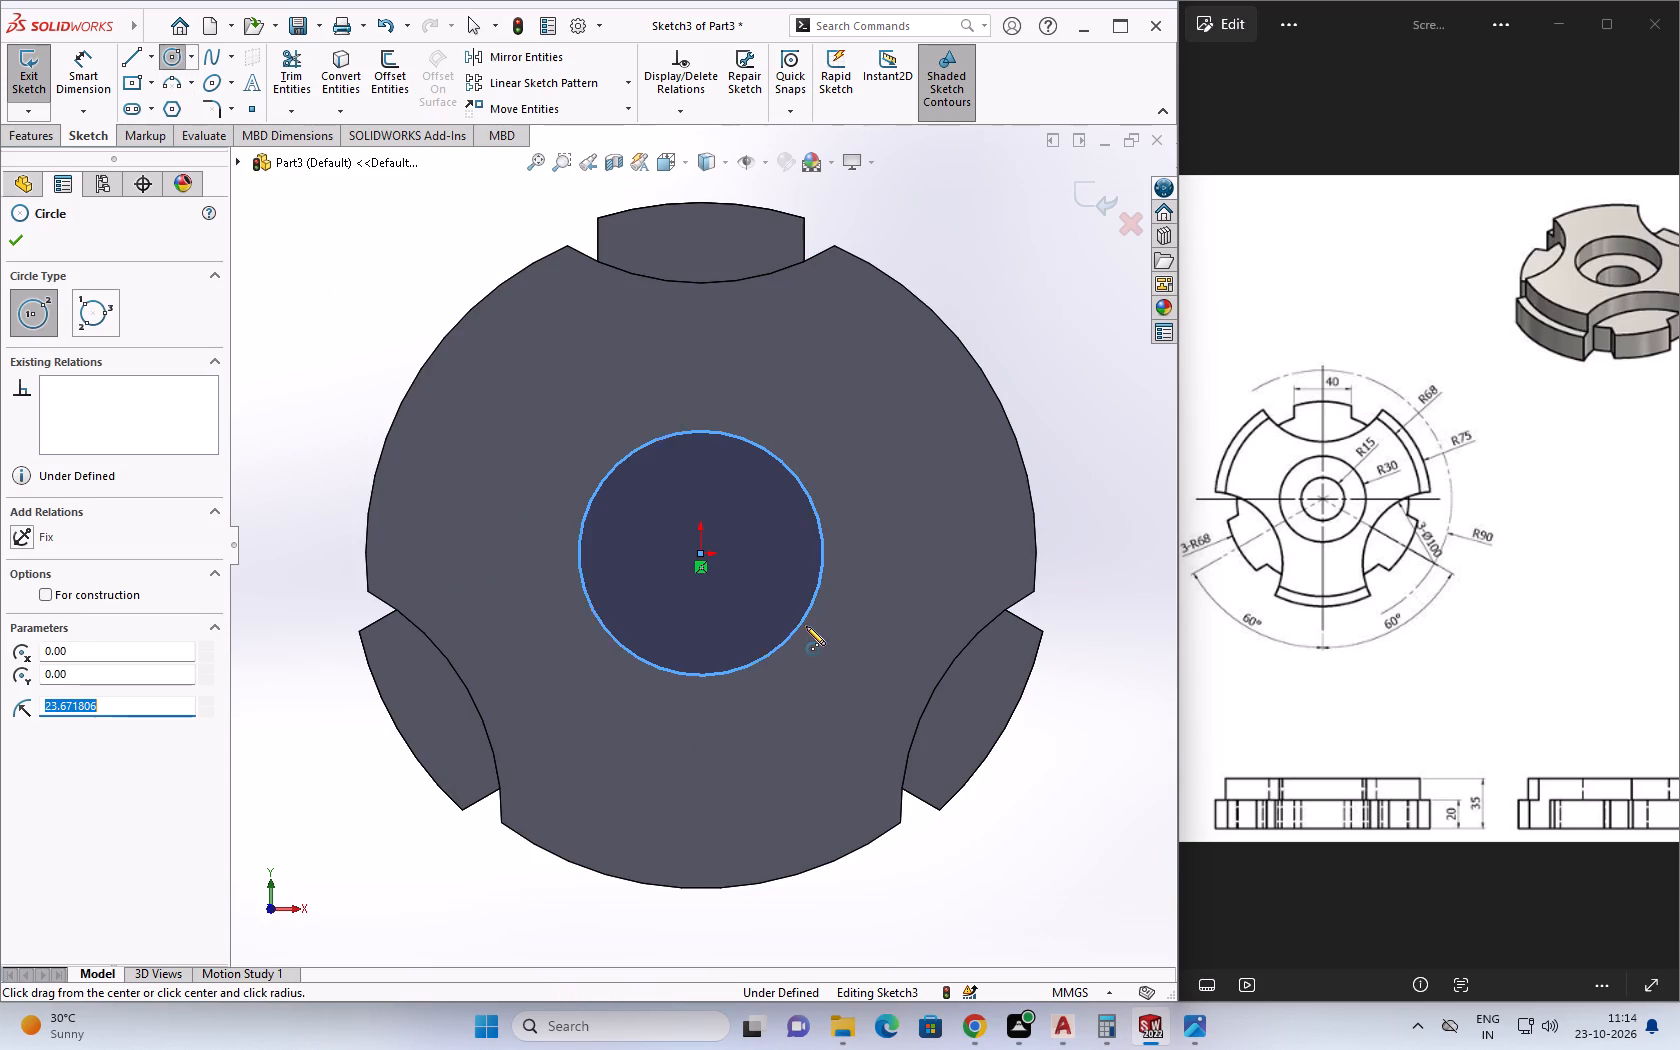
text(30)
key(Return)
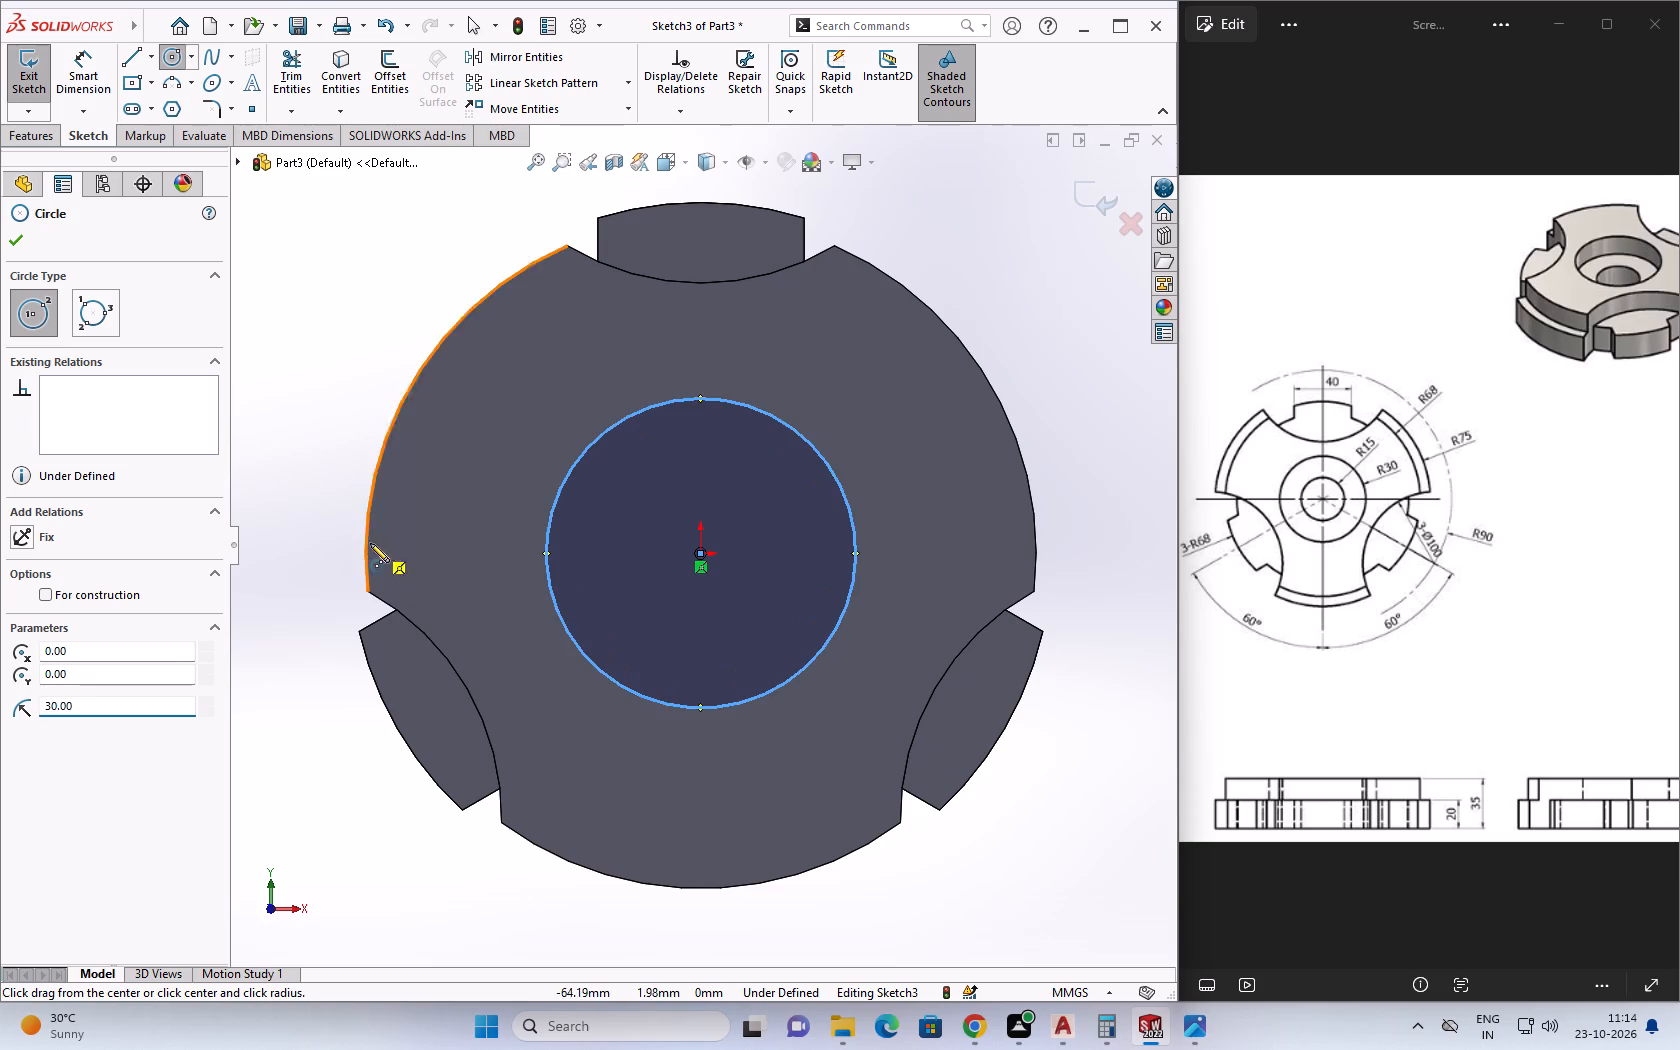
Cut-extrude the 30 mm radius circle 10 mm blind into the notched disc to form the central recess.
middle_drag(1054, 857, 1054, 641)
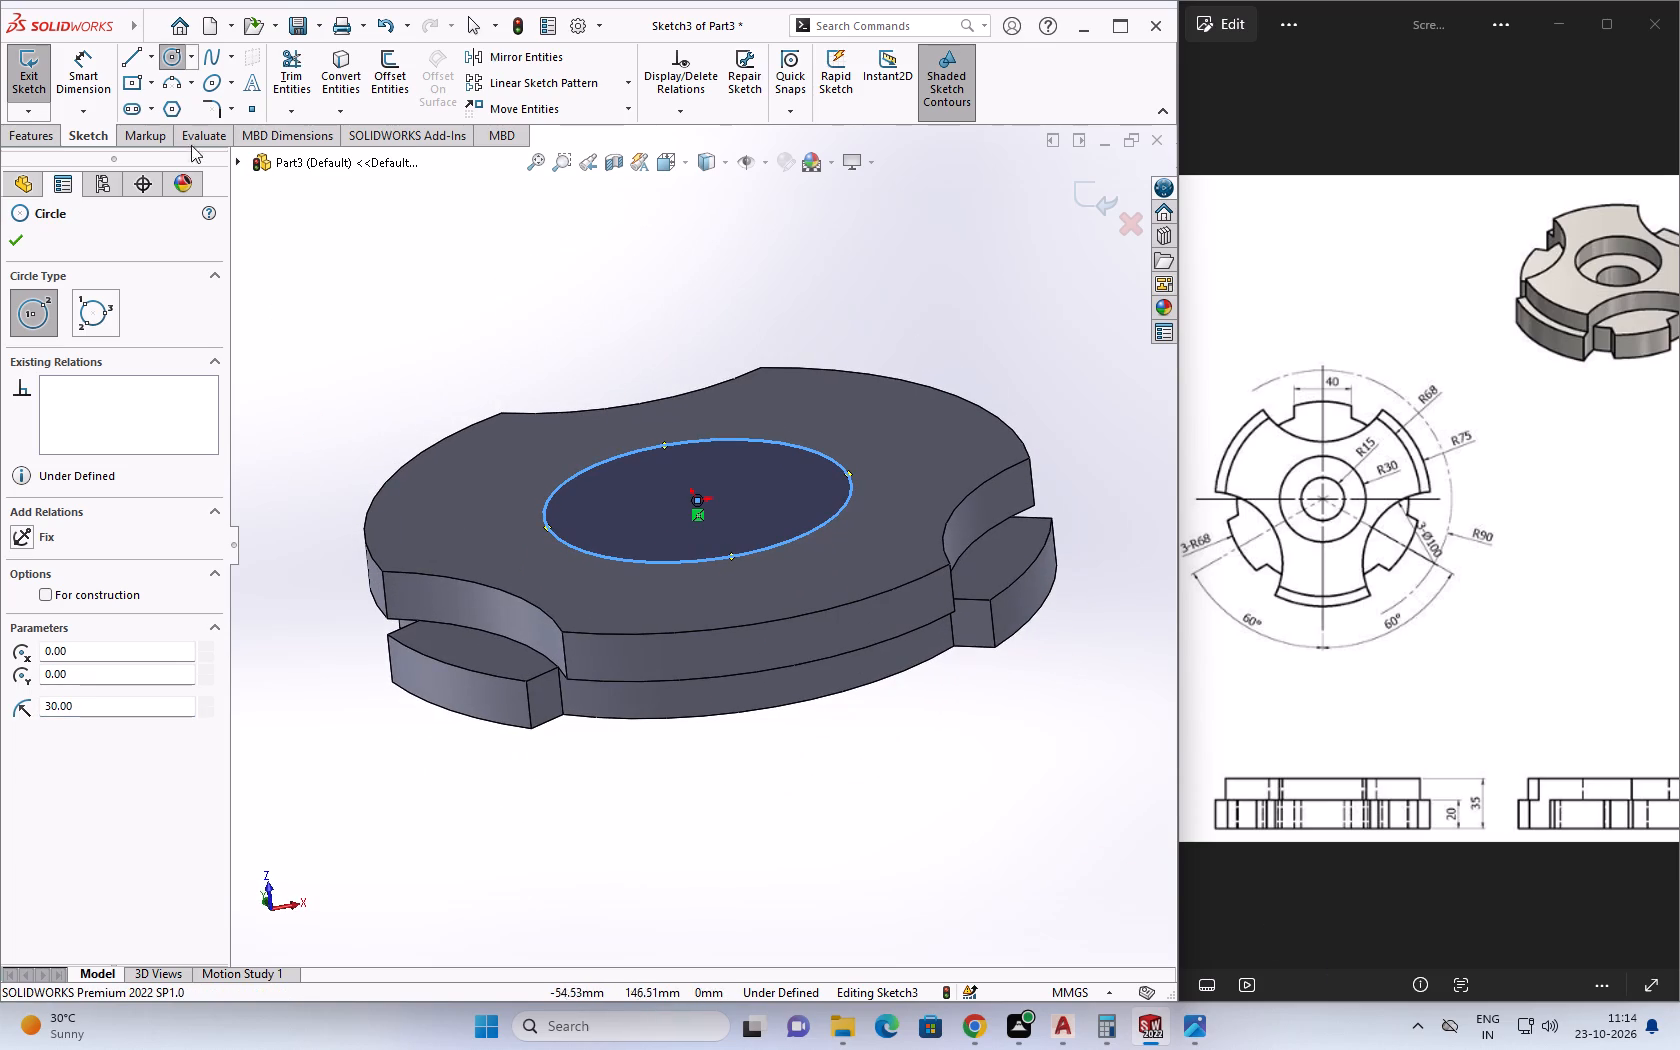
click(43, 136)
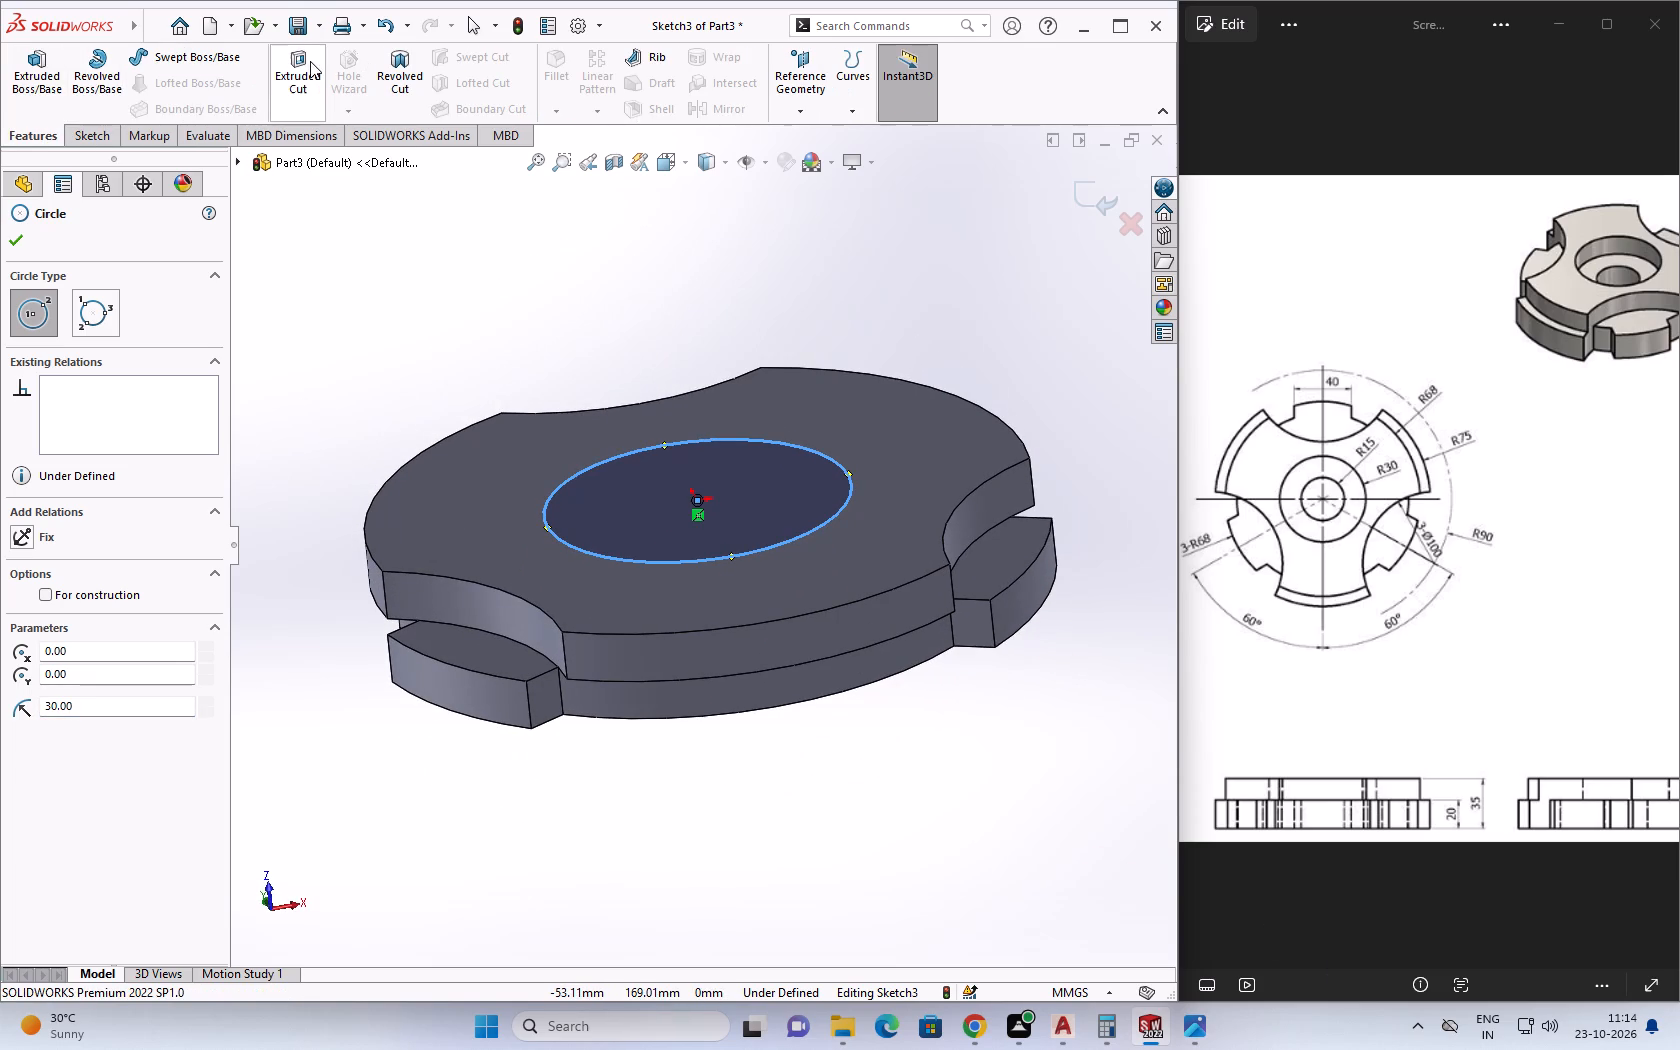
click(310, 61)
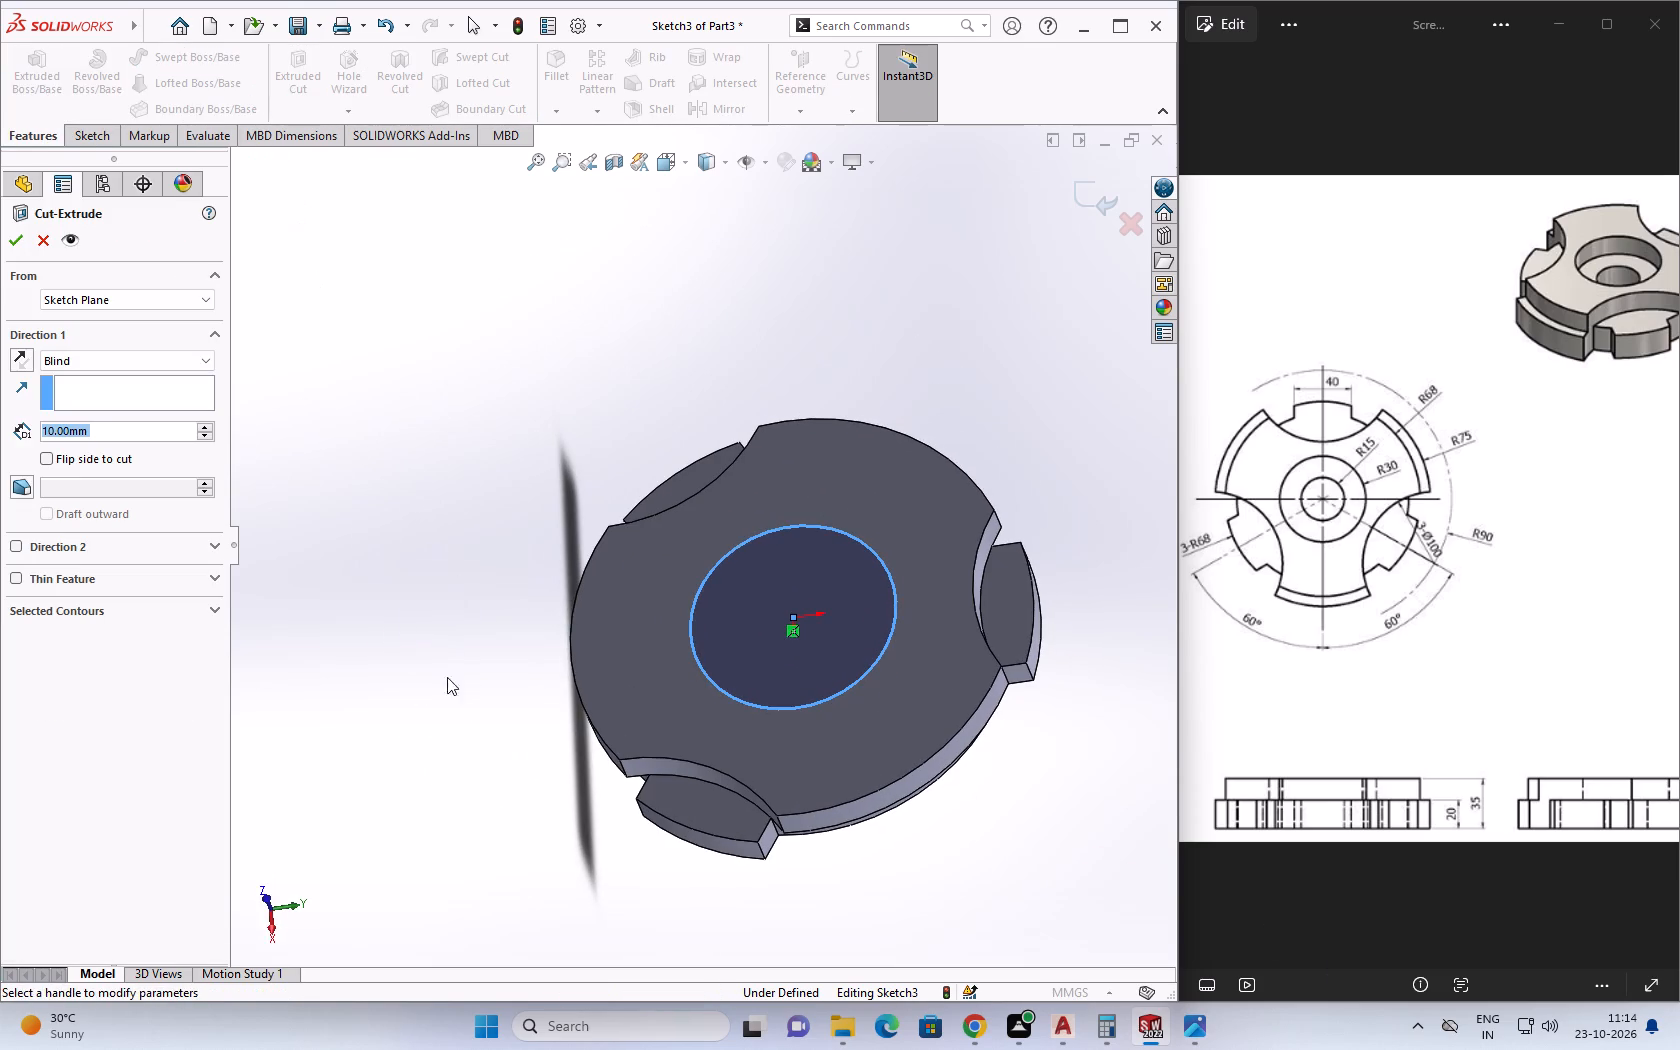
middle_drag(415, 703, 566, 562)
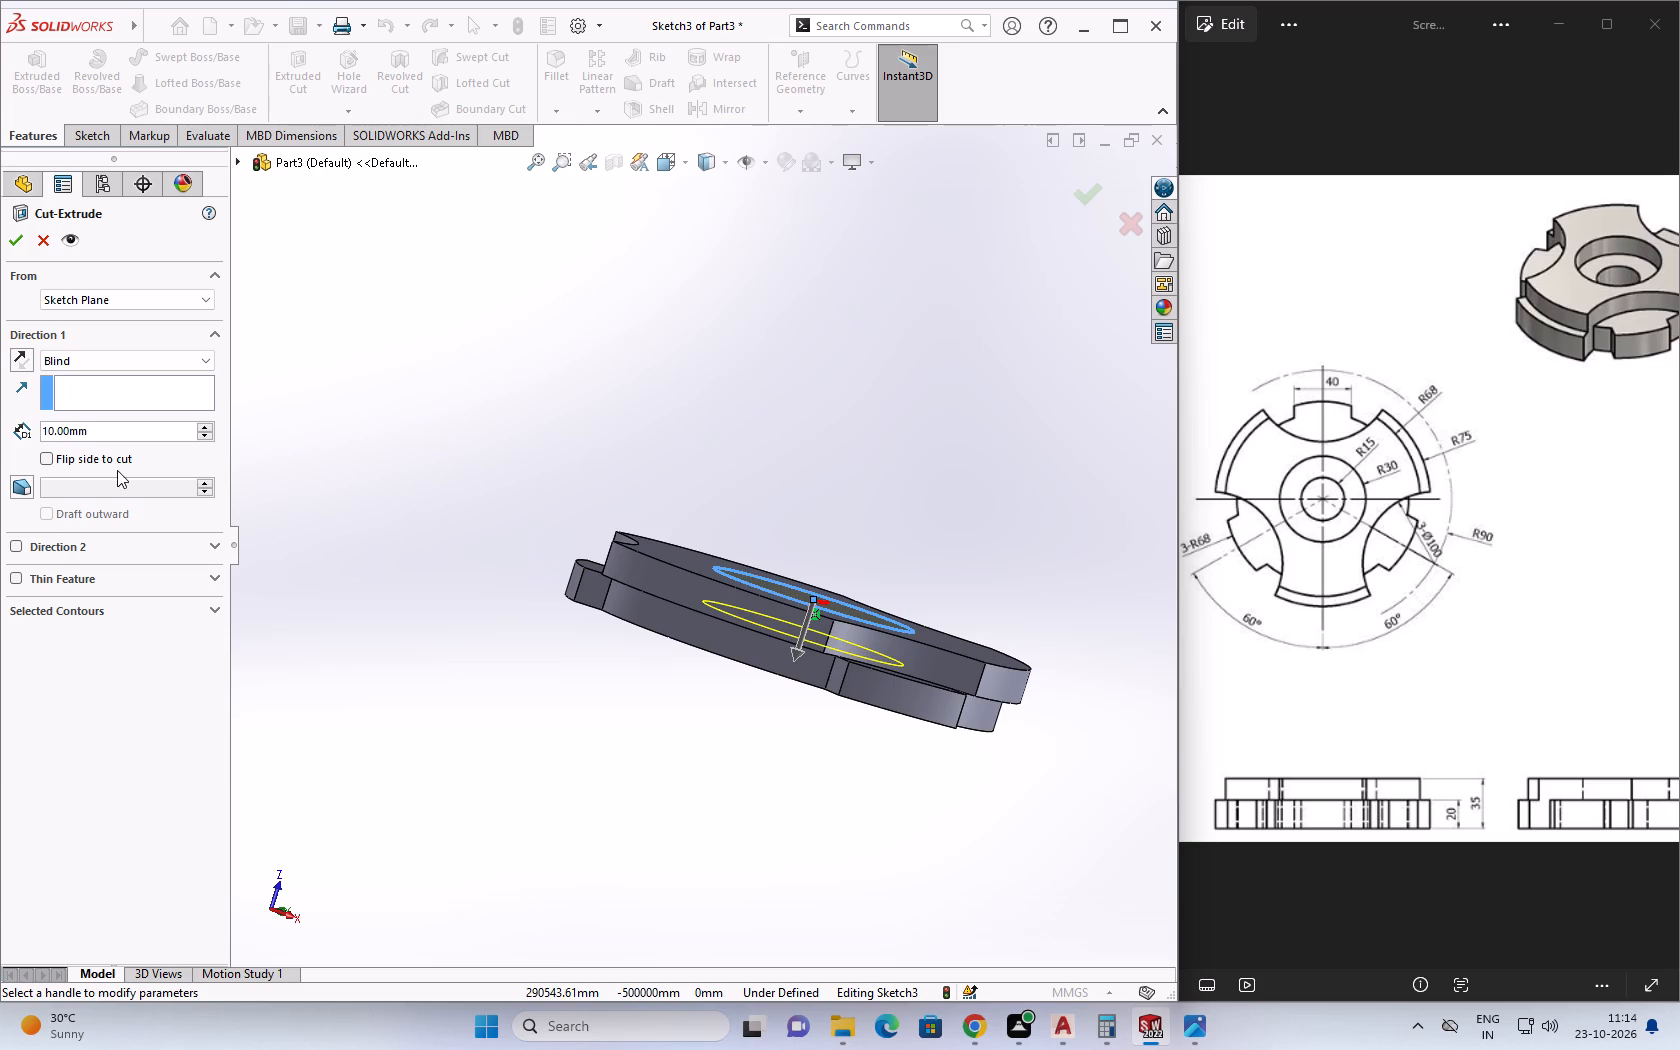
click(11, 232)
Sketch a 15 mm radius circle centred on the origin on the floor of the central recess.
middle_drag(478, 716, 507, 709)
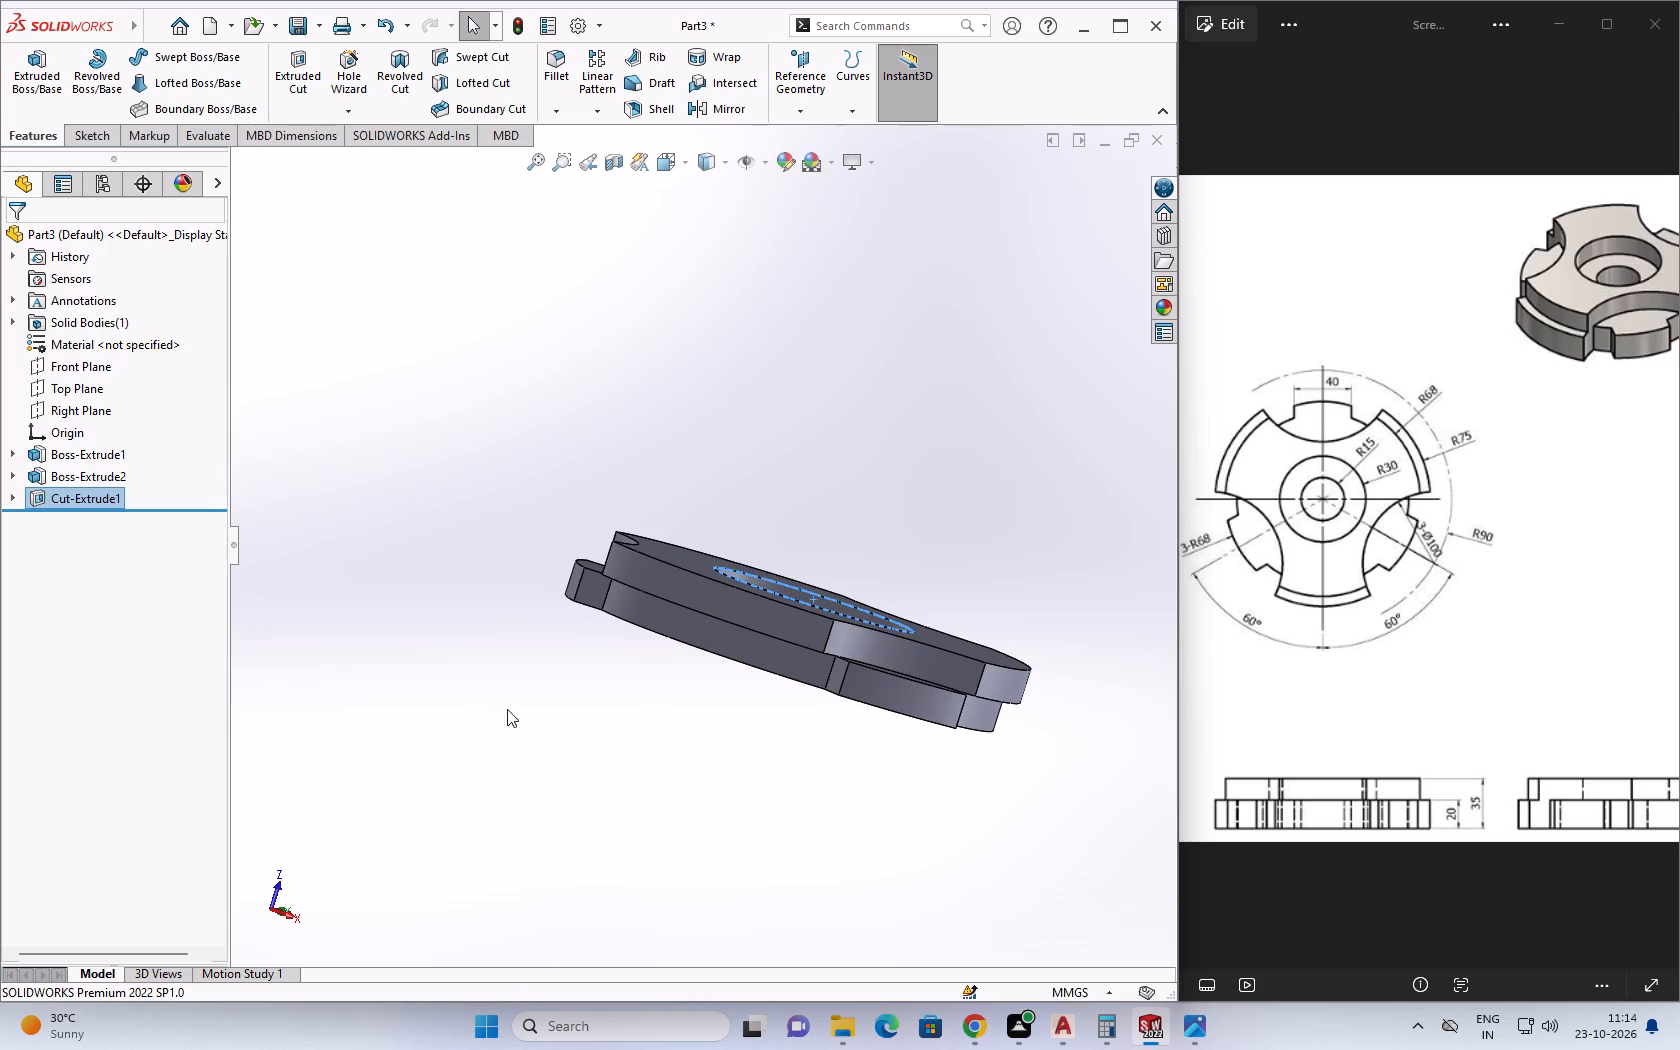
middle_drag(507, 709, 524, 899)
scroll(600, 640, down, 1)
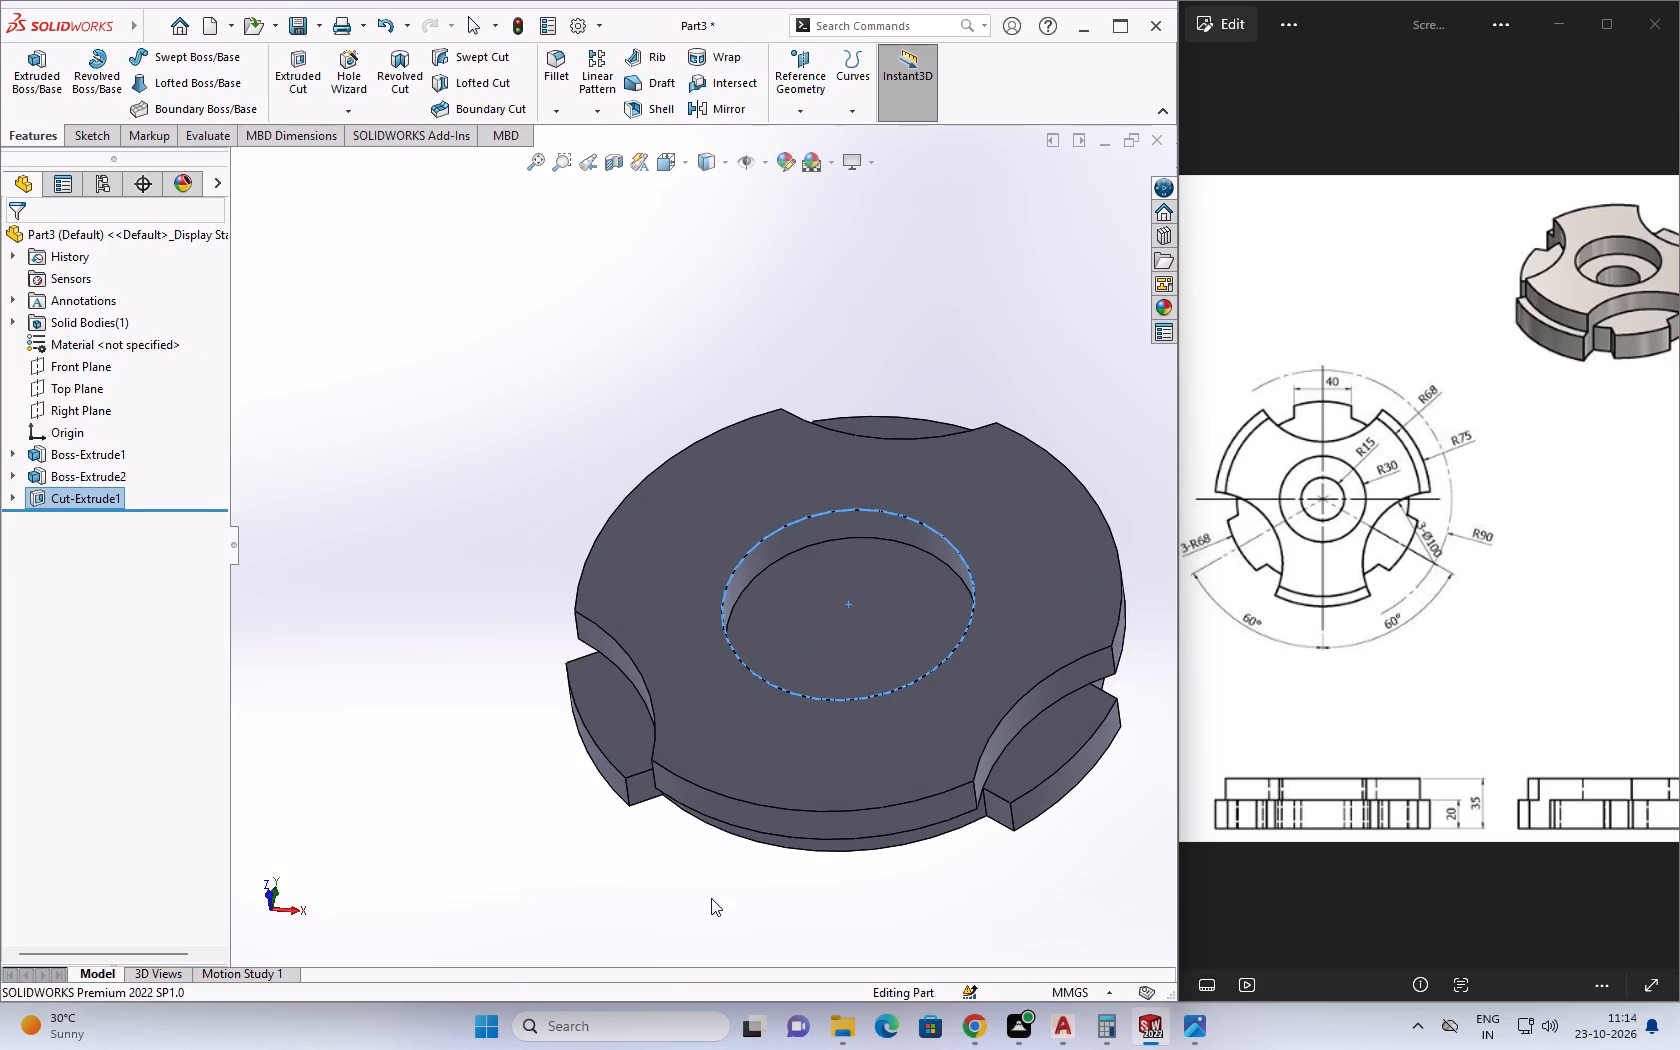
click(711, 907)
click(838, 637)
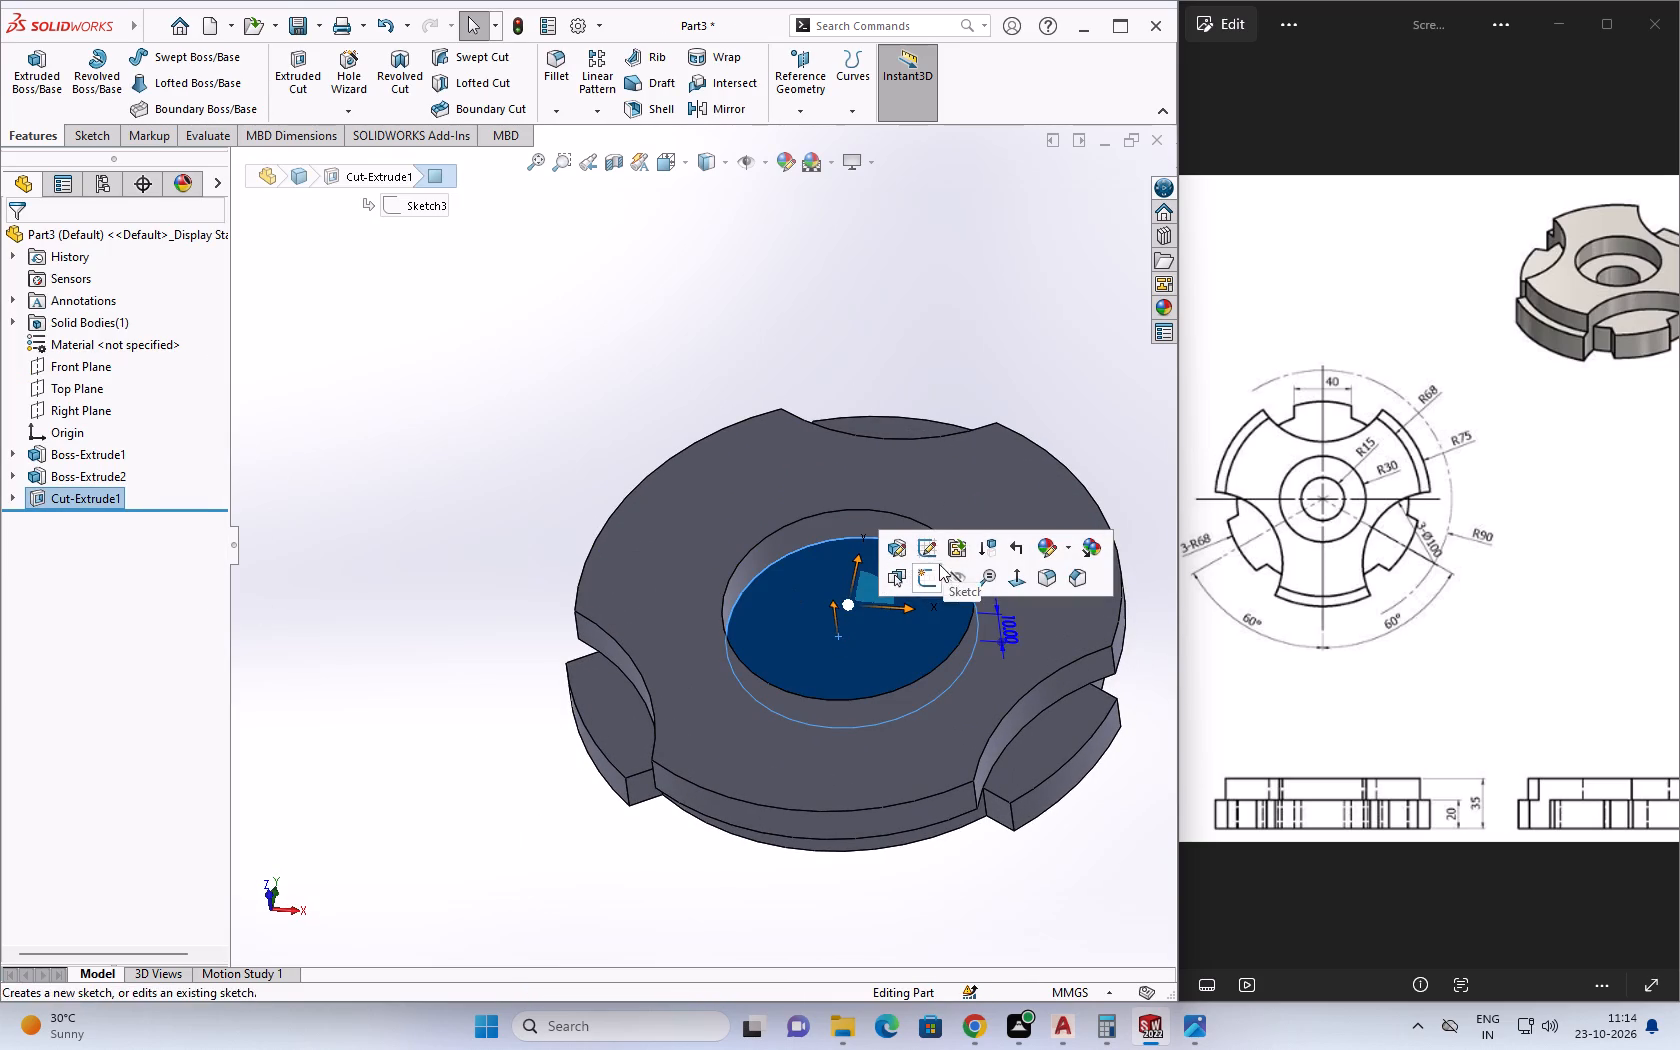
click(927, 579)
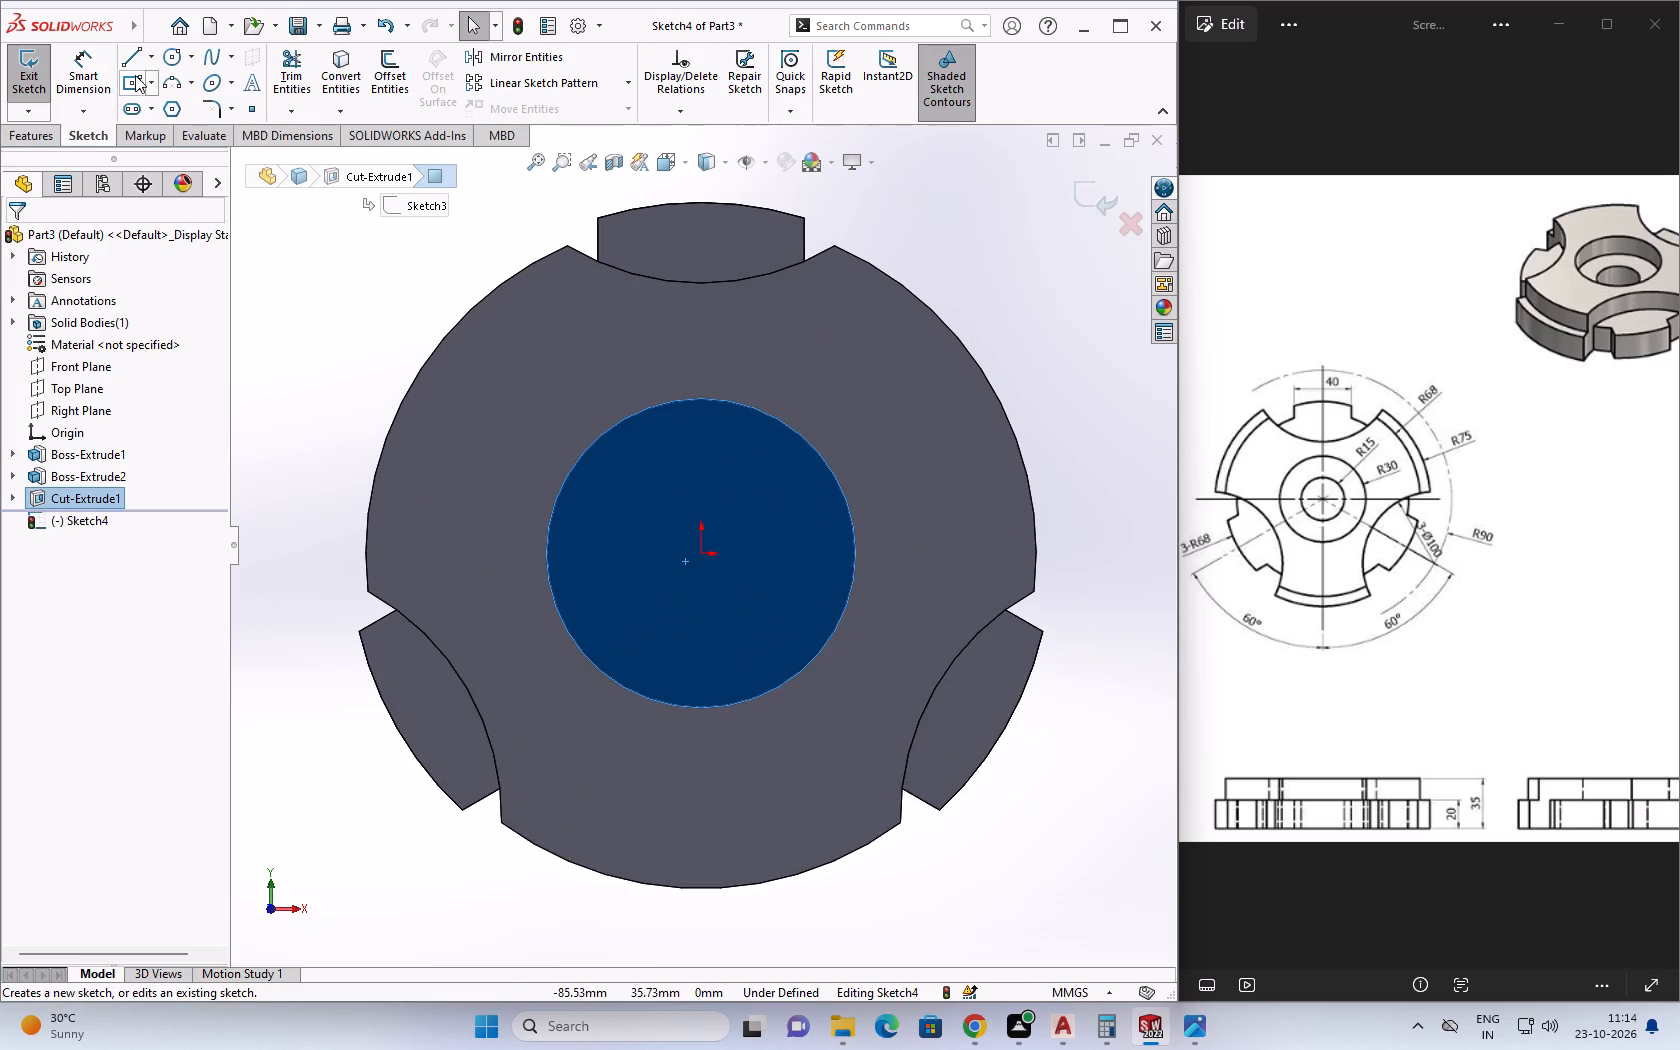
click(167, 59)
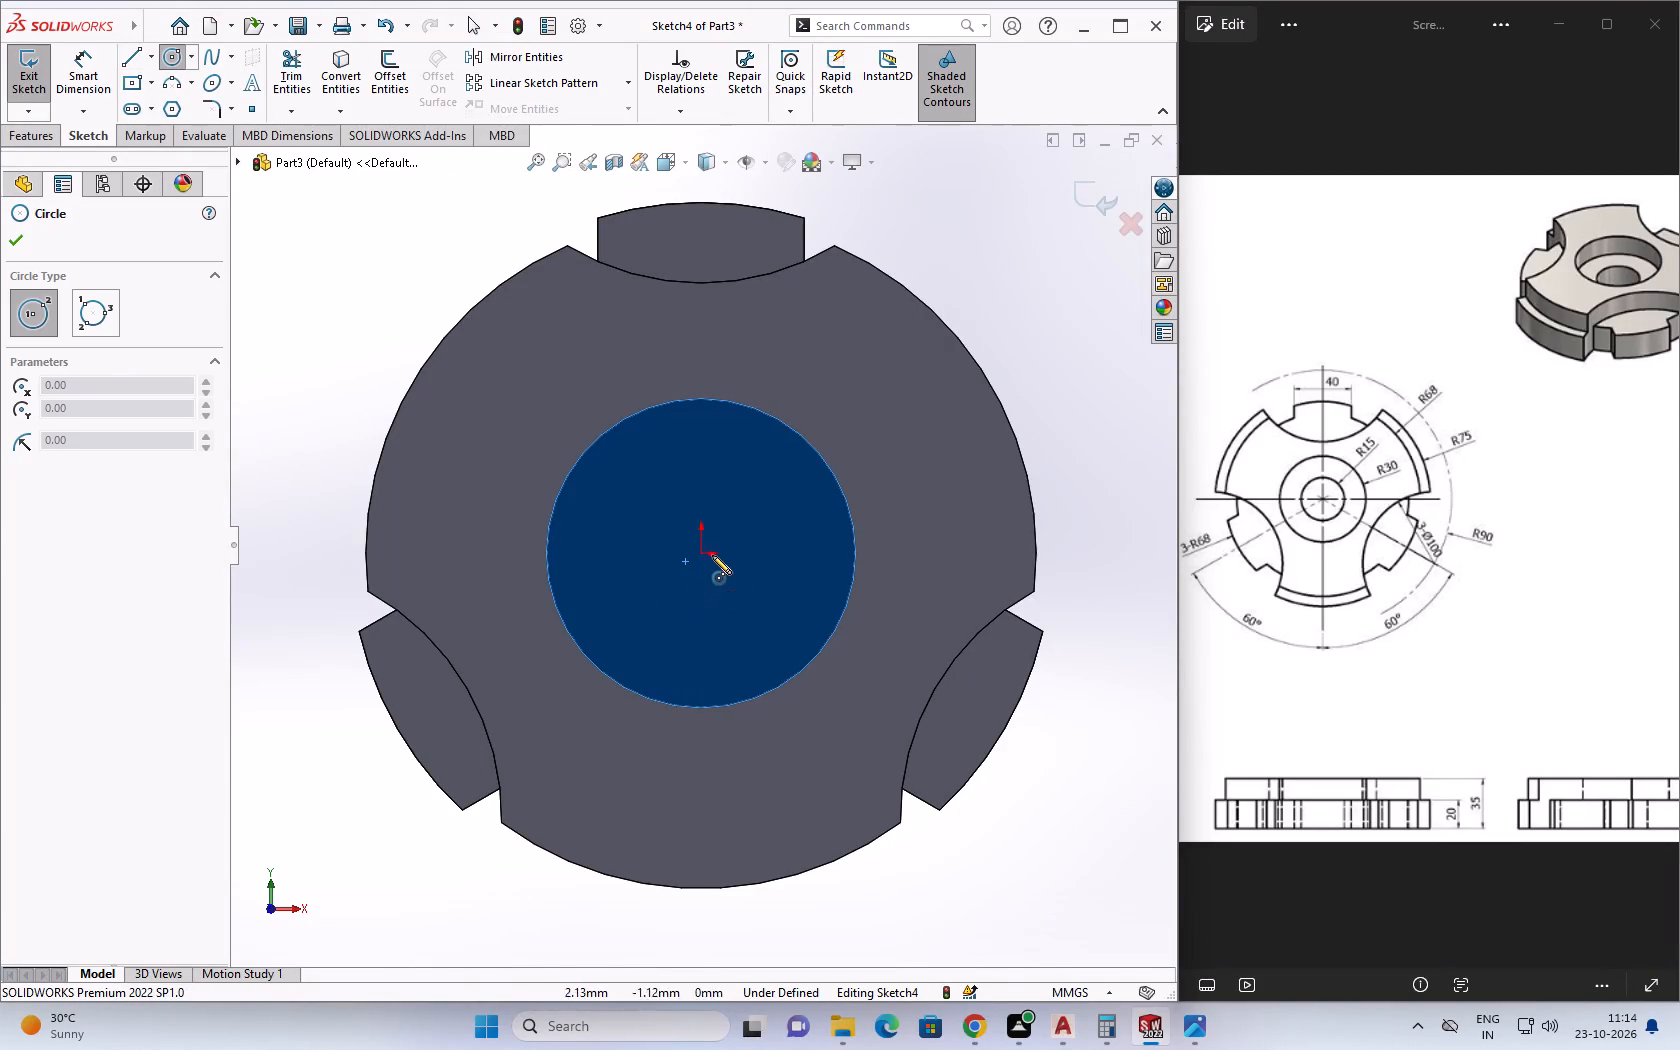
click(700, 550)
click(746, 599)
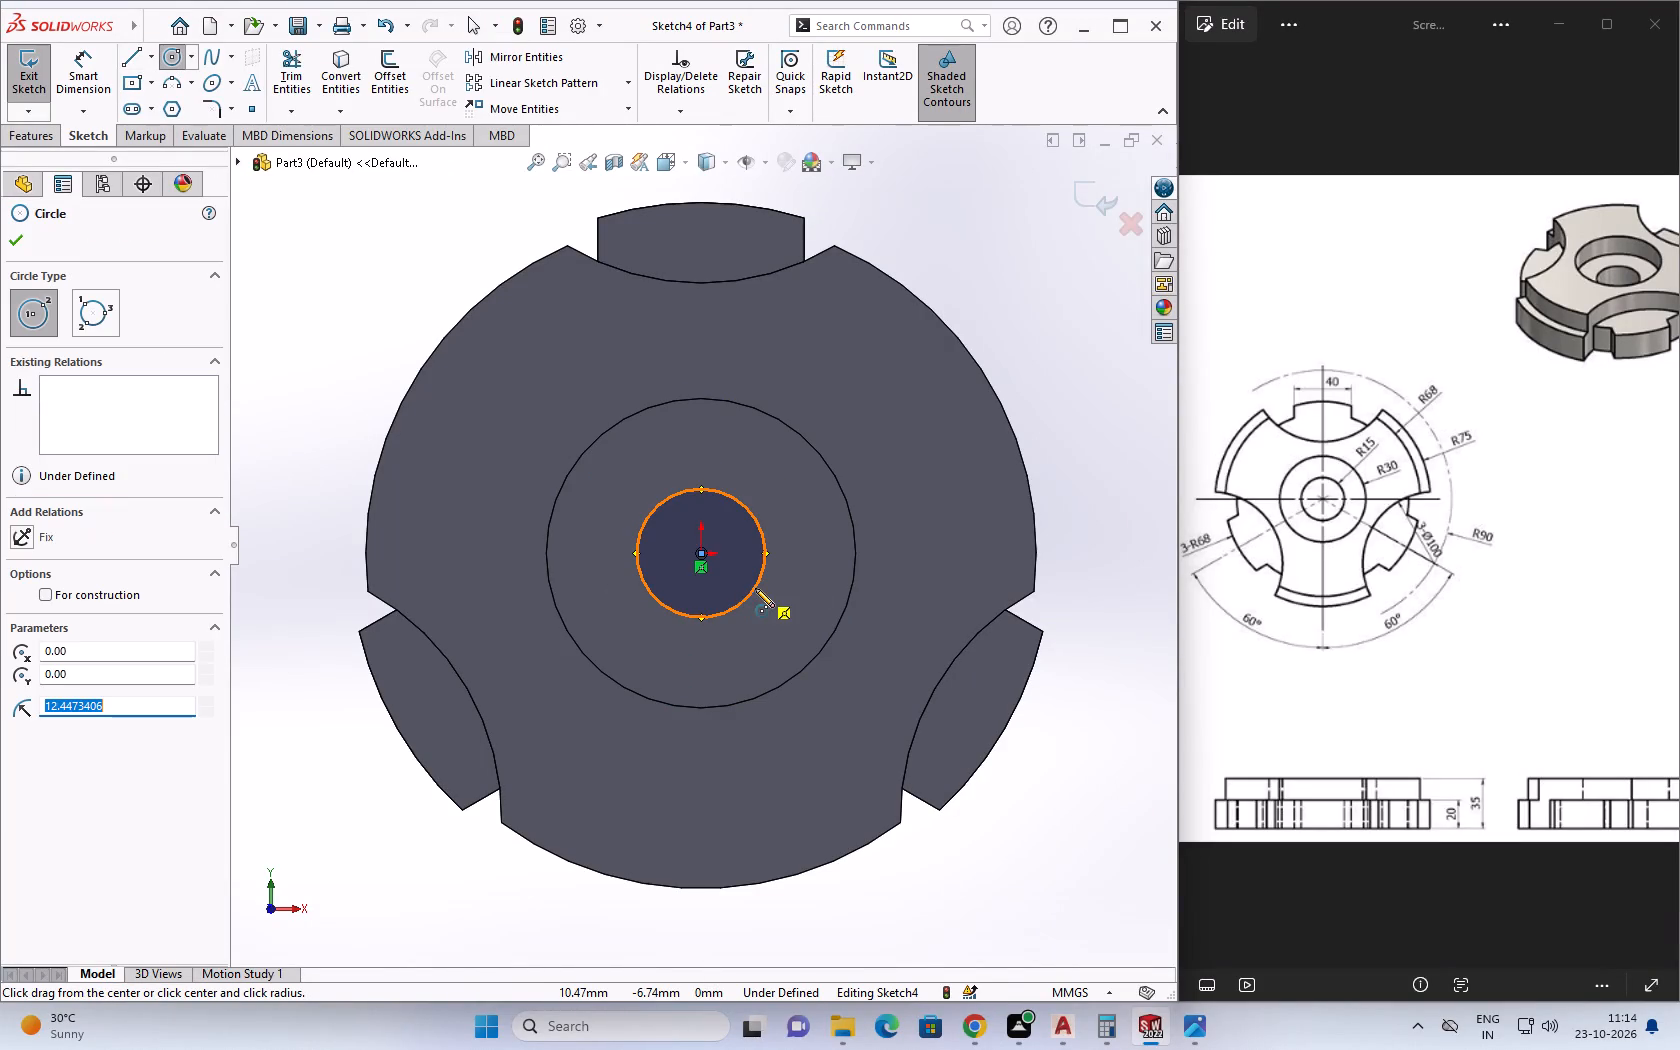
text(15)
key(Return)
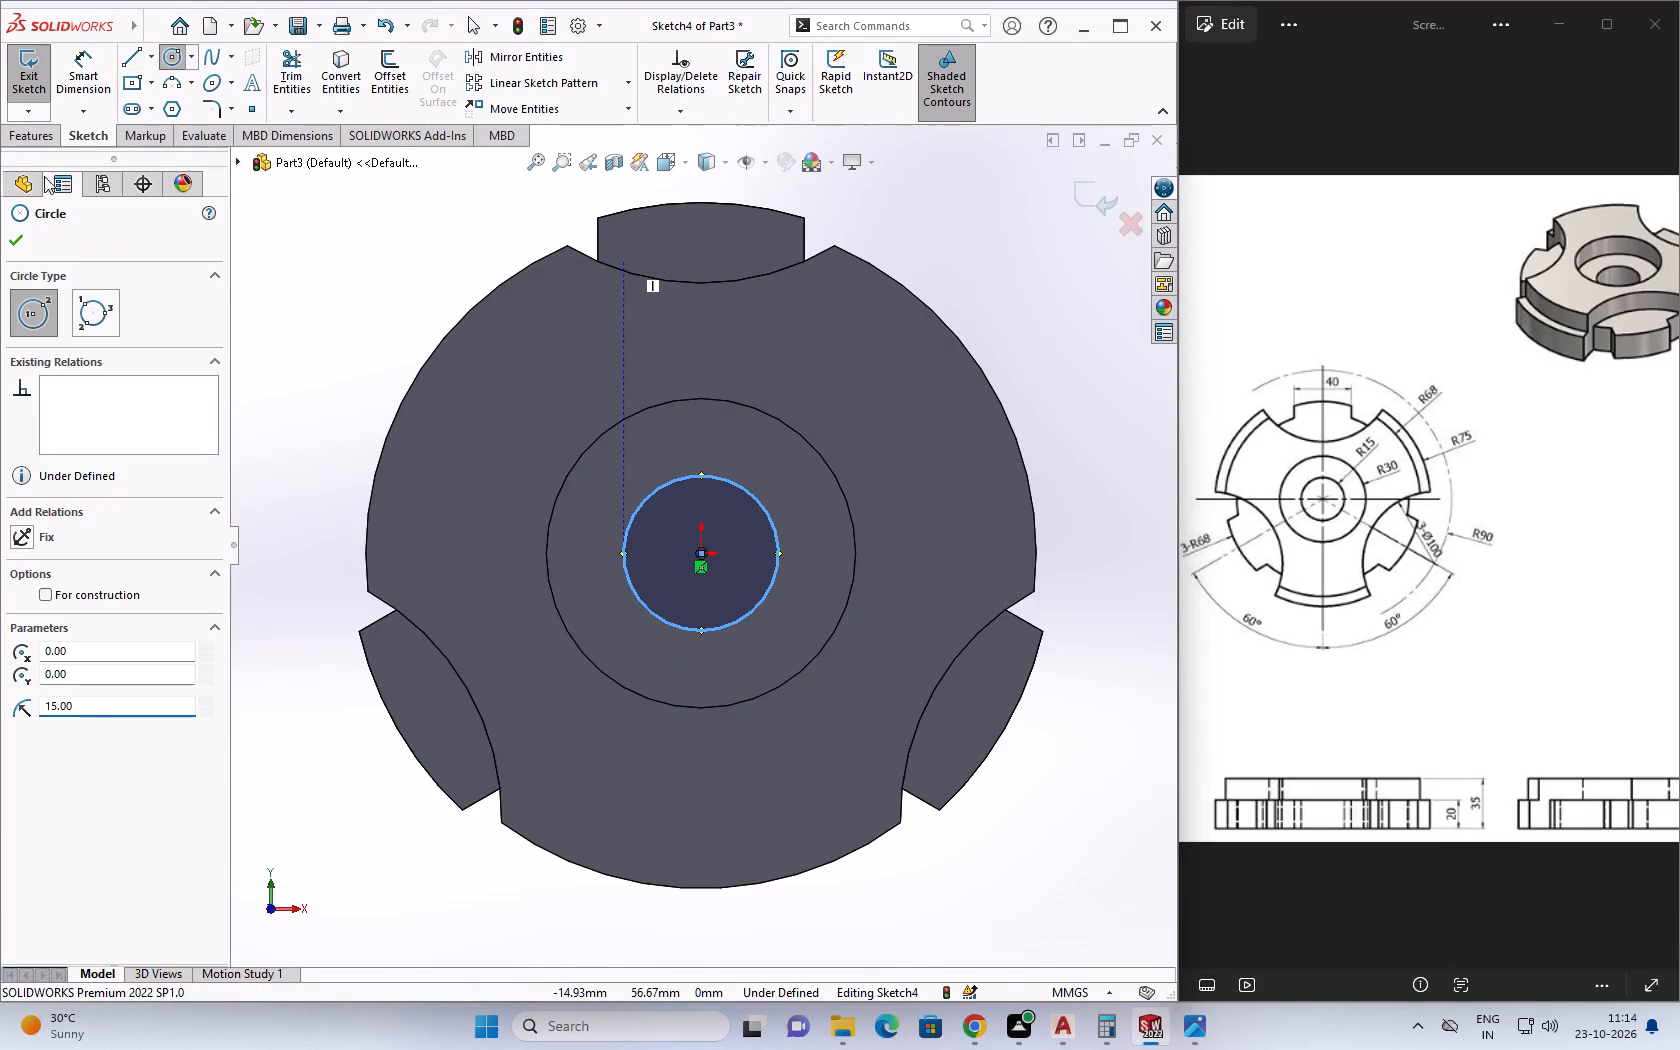
click(6, 234)
Cut-extrude the 15 mm radius circle 10 mm blind from the recess floor down through the base.
middle_drag(336, 286, 306, 181)
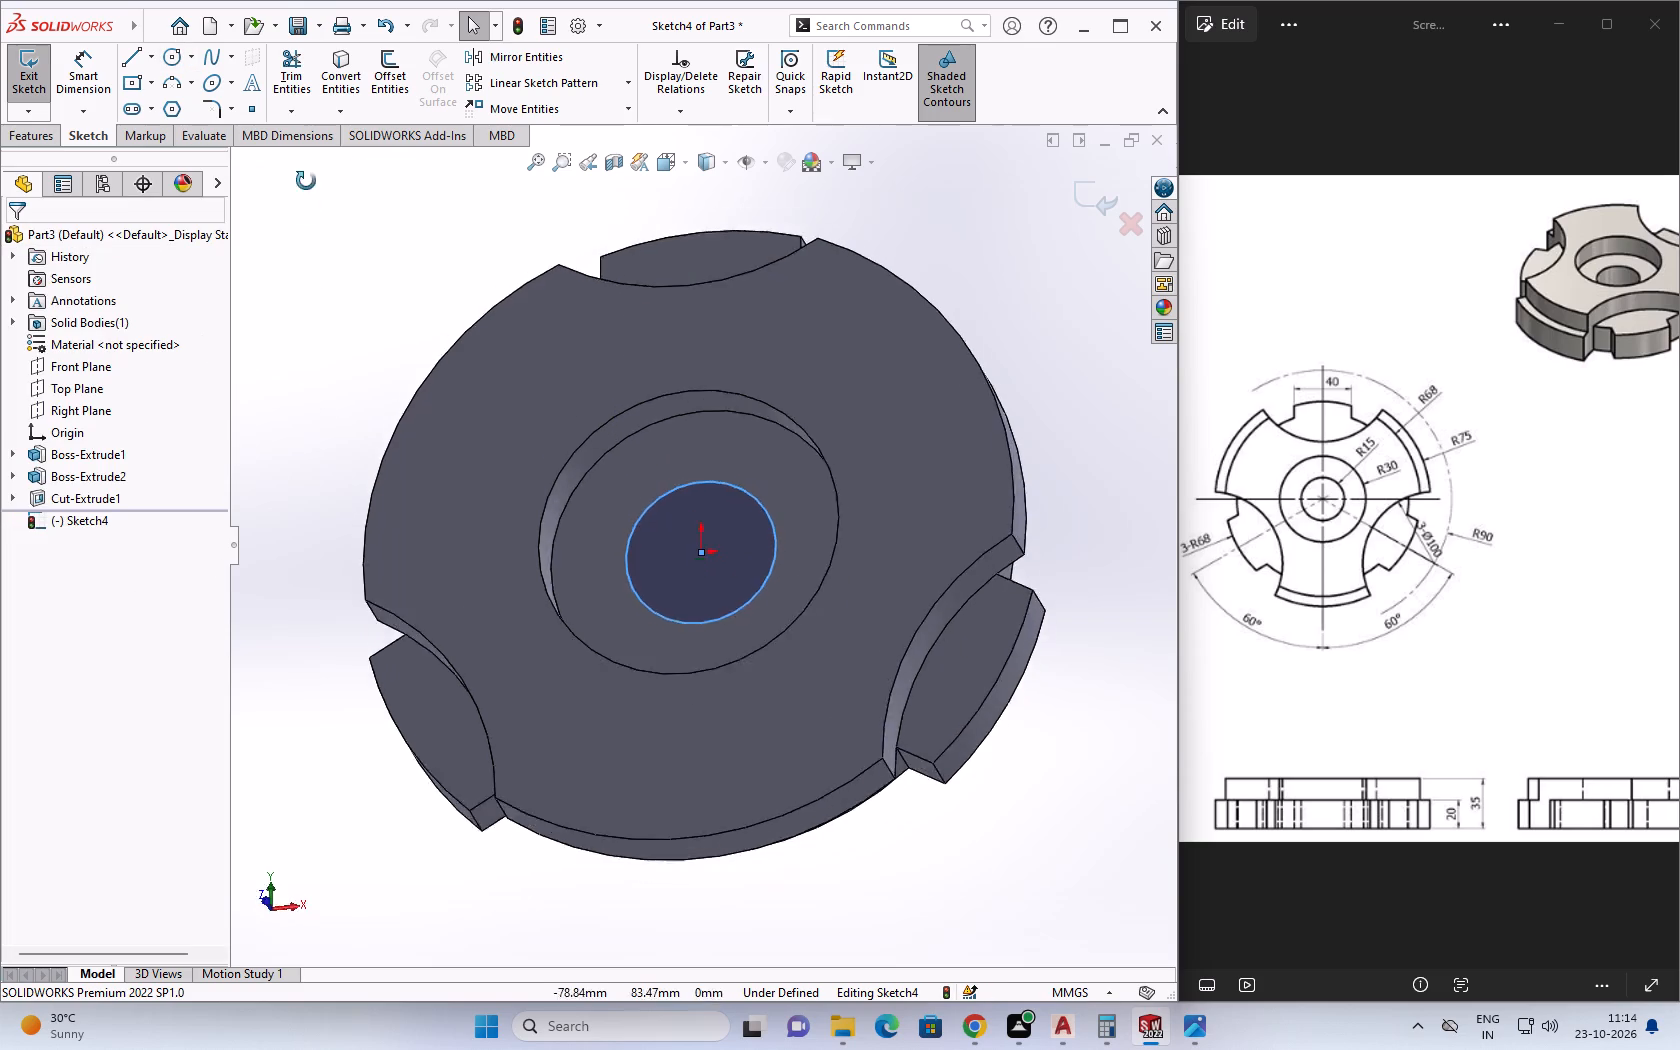
middle_drag(306, 181, 197, 82)
click(33, 135)
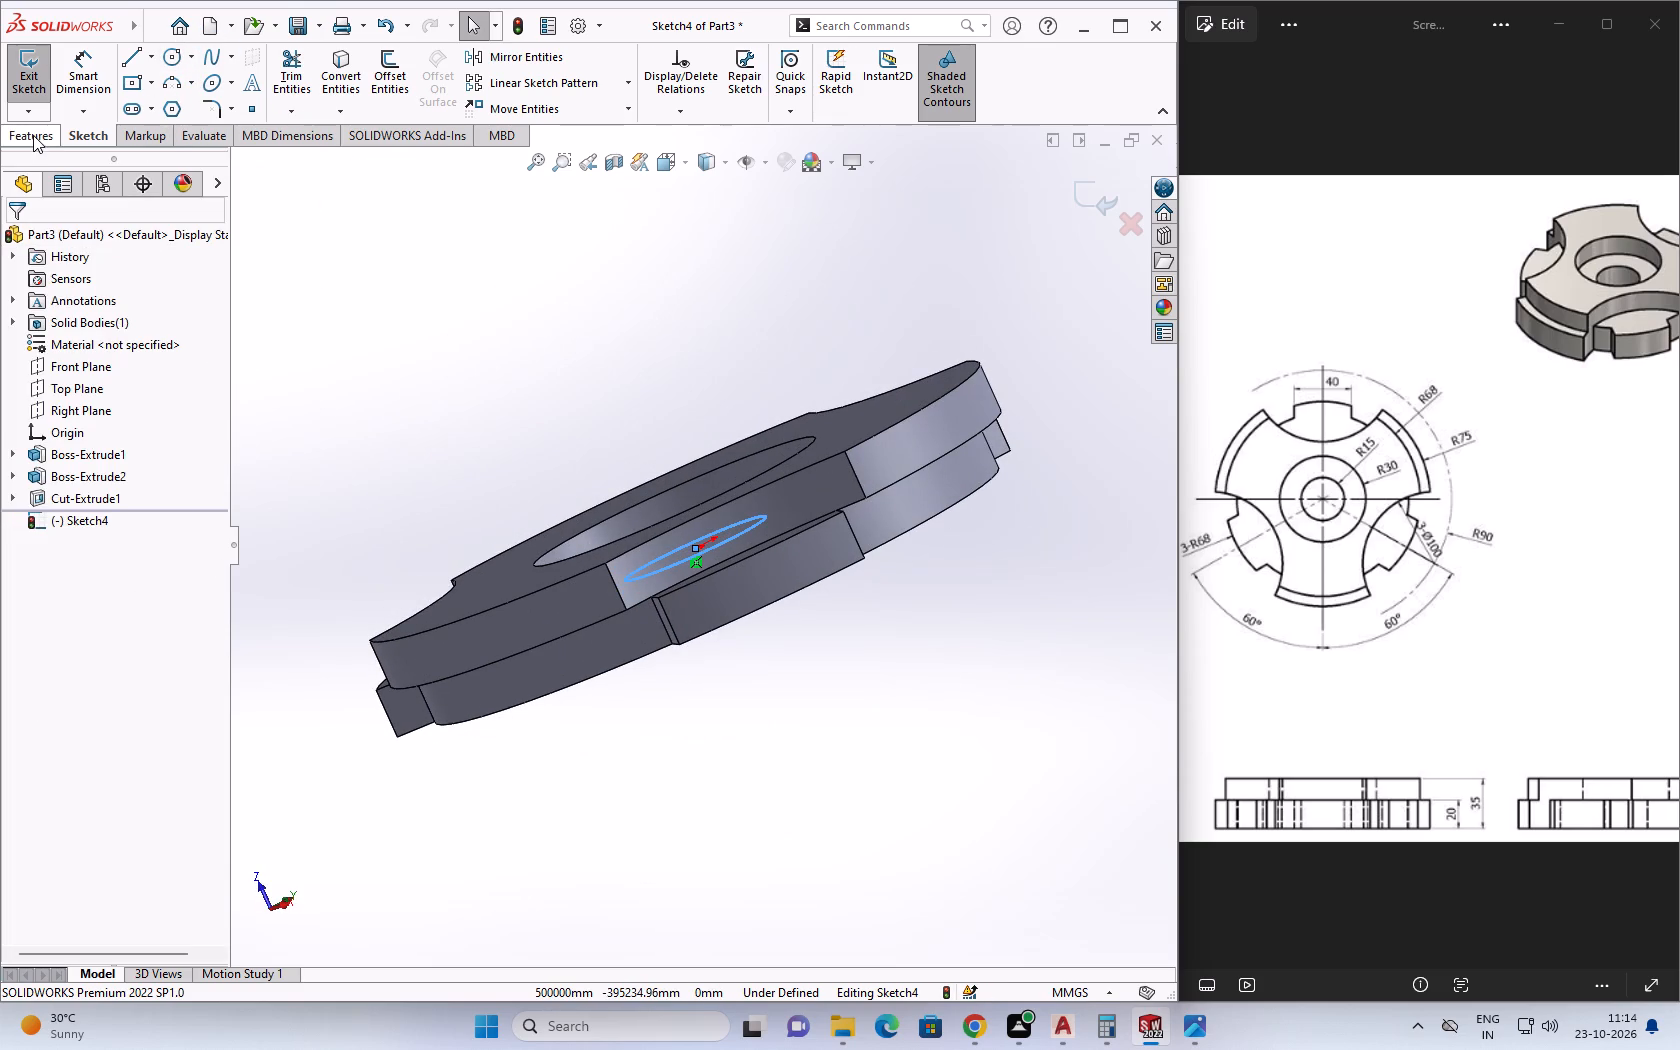
click(302, 67)
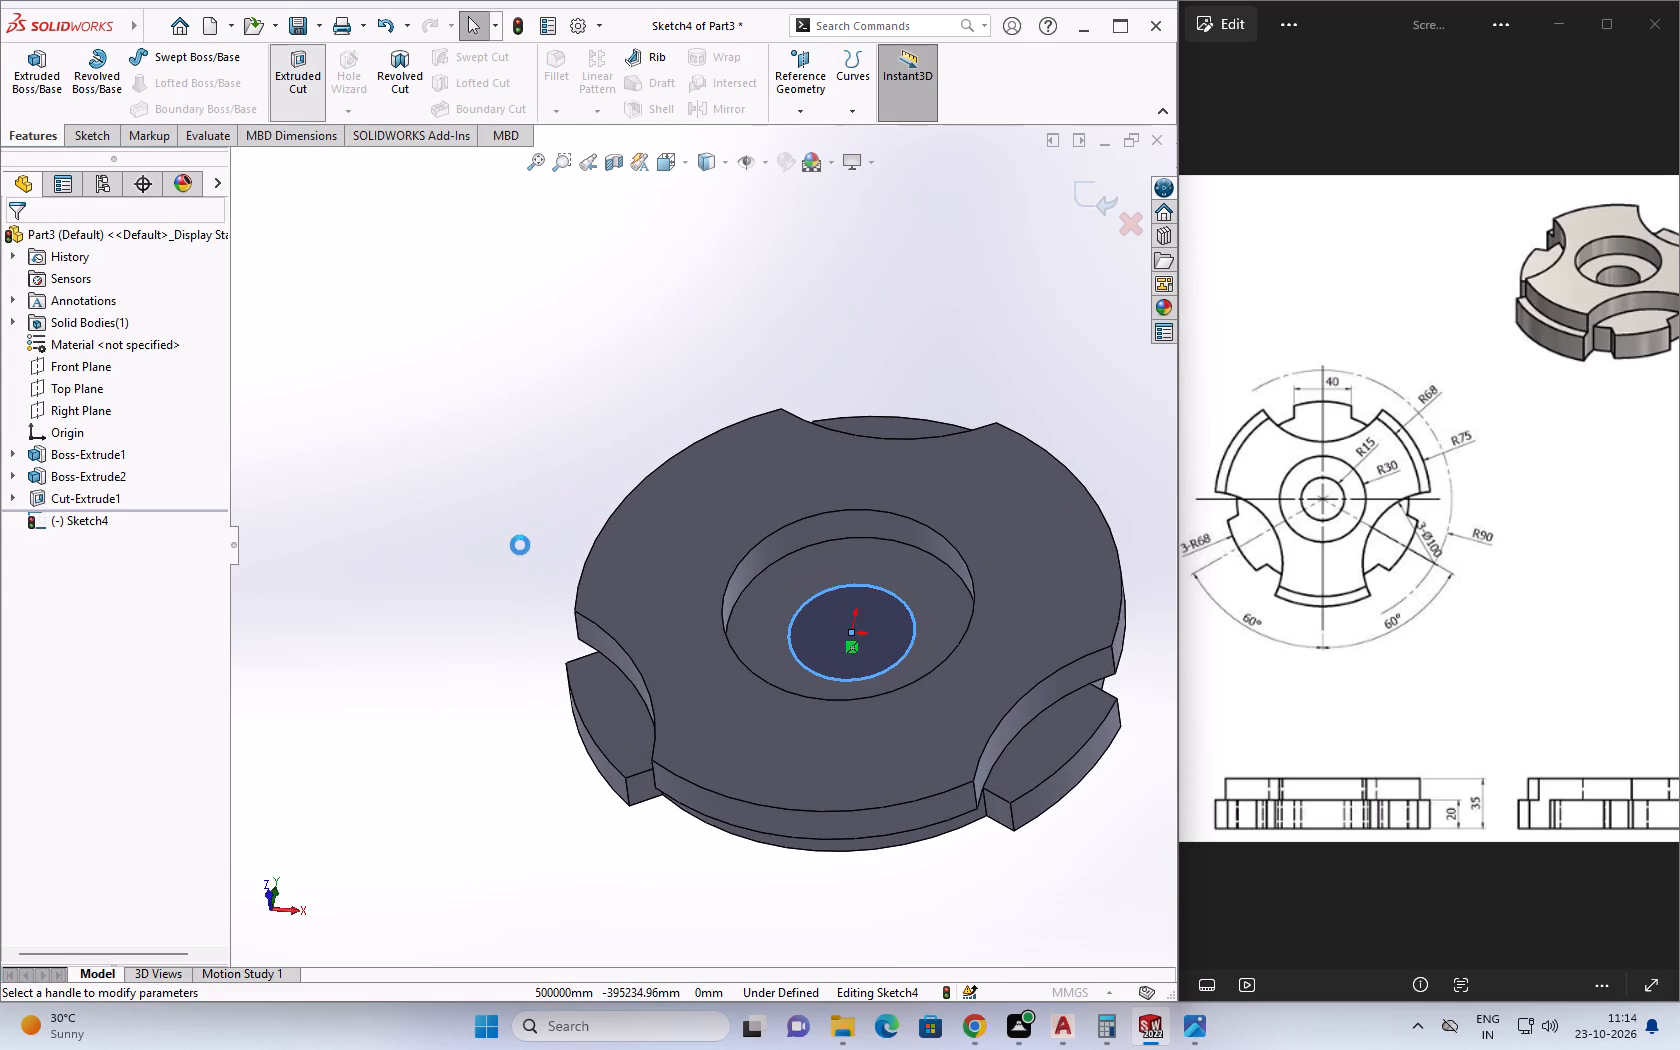
middle_drag(360, 643, 437, 429)
click(5, 244)
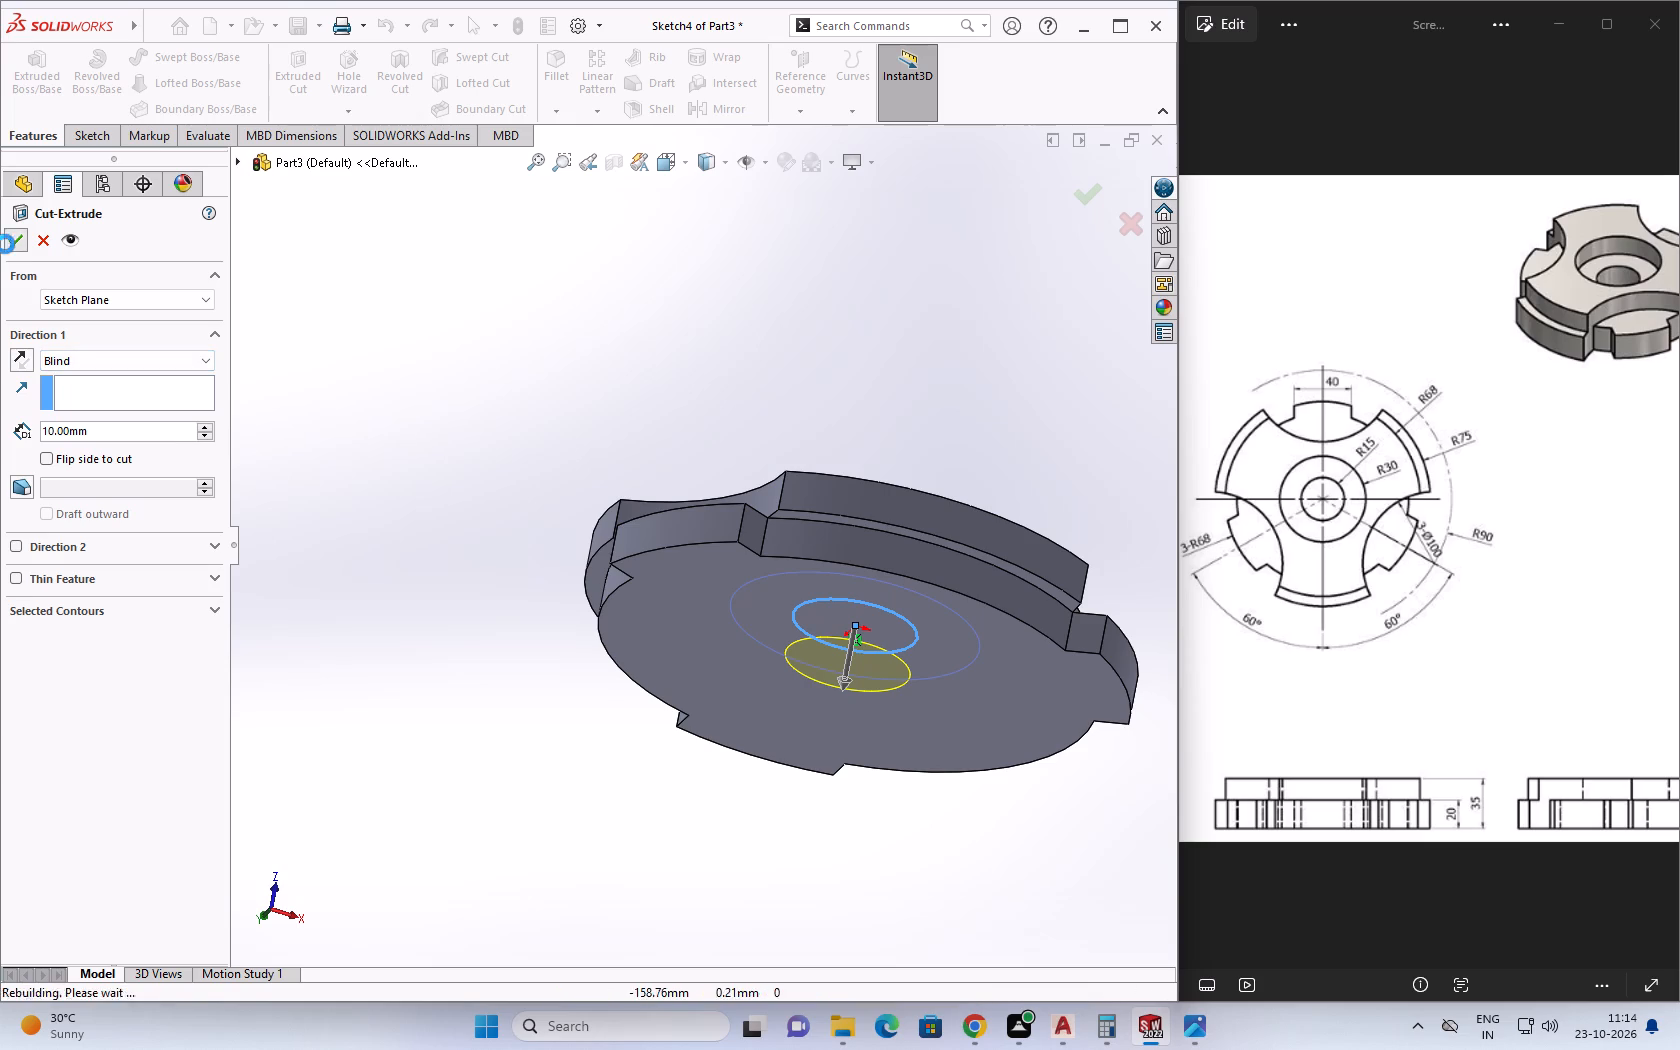
Examine the stepped disc from above, the side and underneath, checking the notches, tabs, recess and central hole.
middle_drag(745, 385, 658, 595)
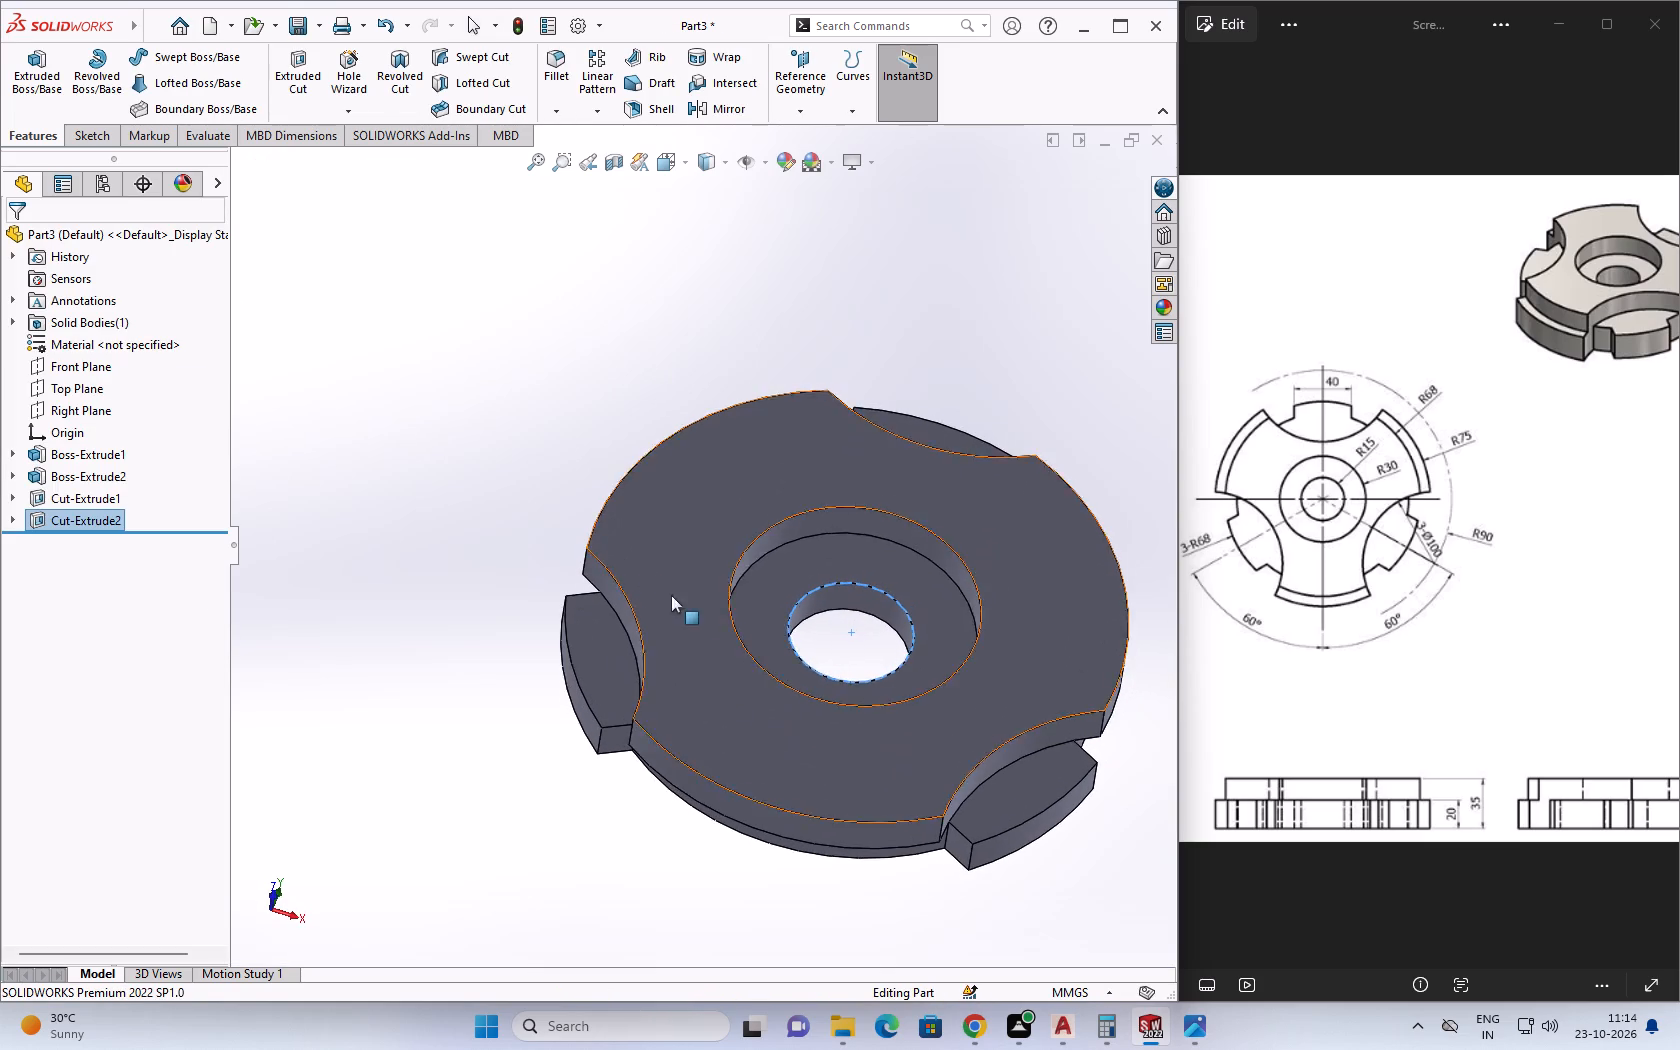
middle_drag(860, 843, 815, 789)
scroll(854, 728, down, 1)
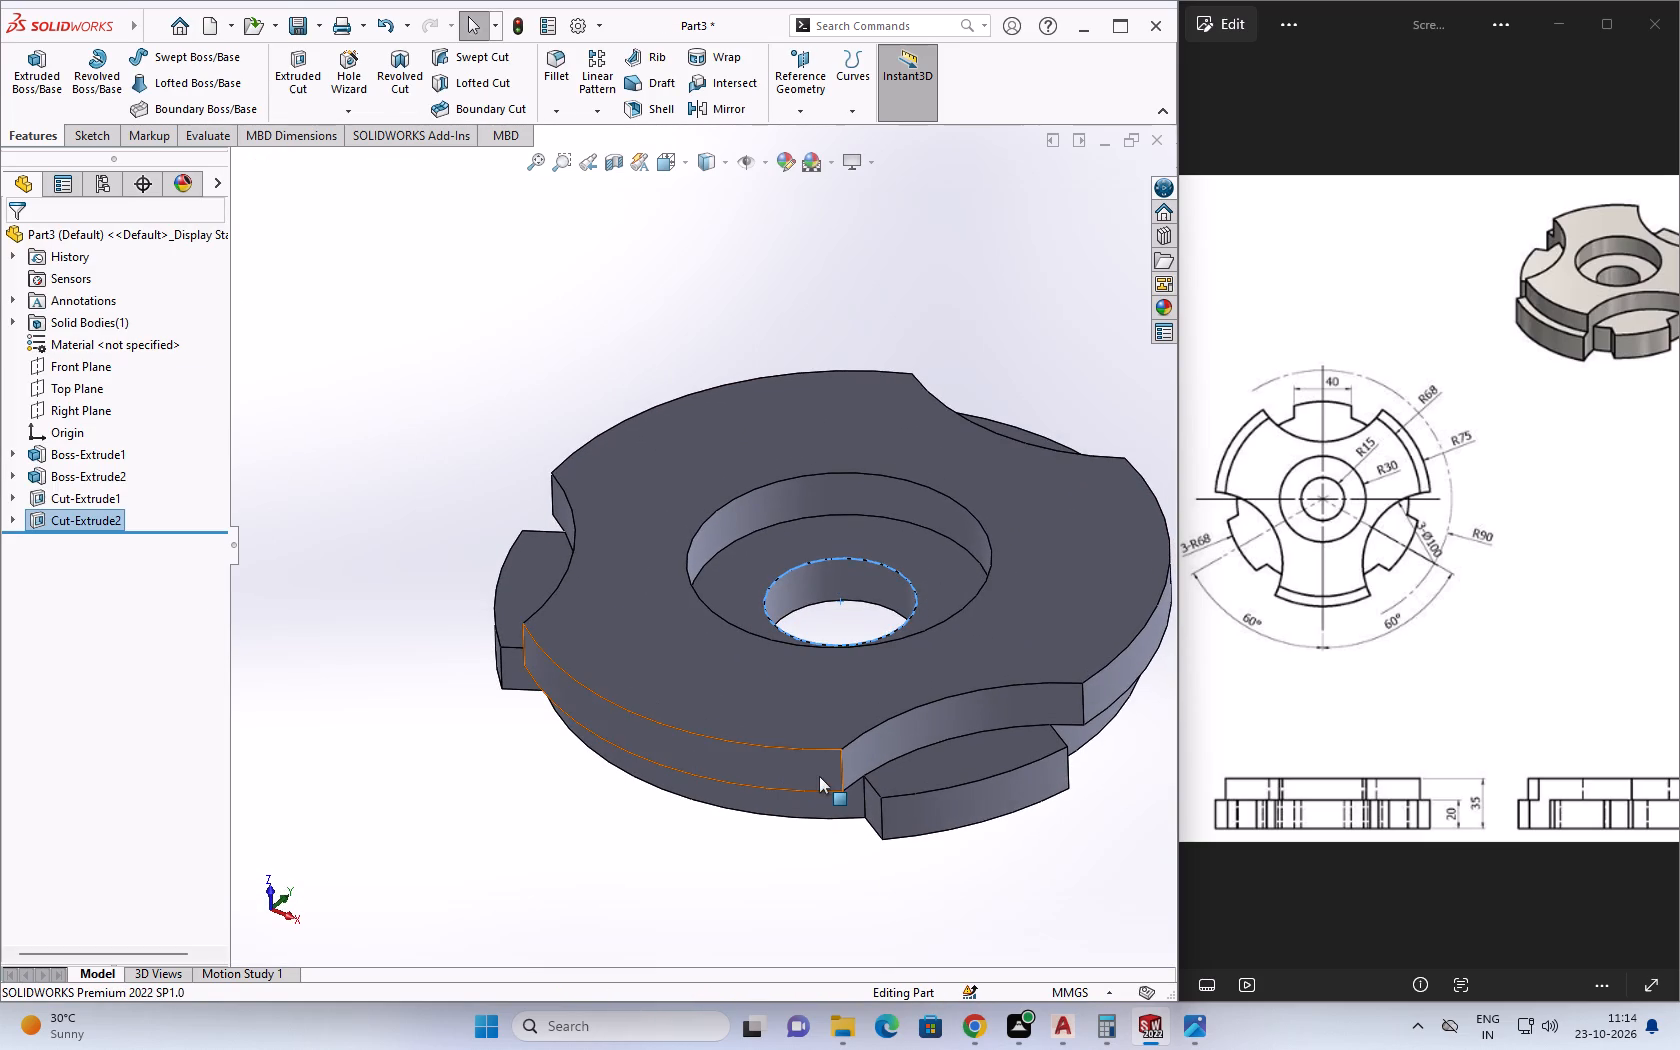
scroll(803, 782, up, 1)
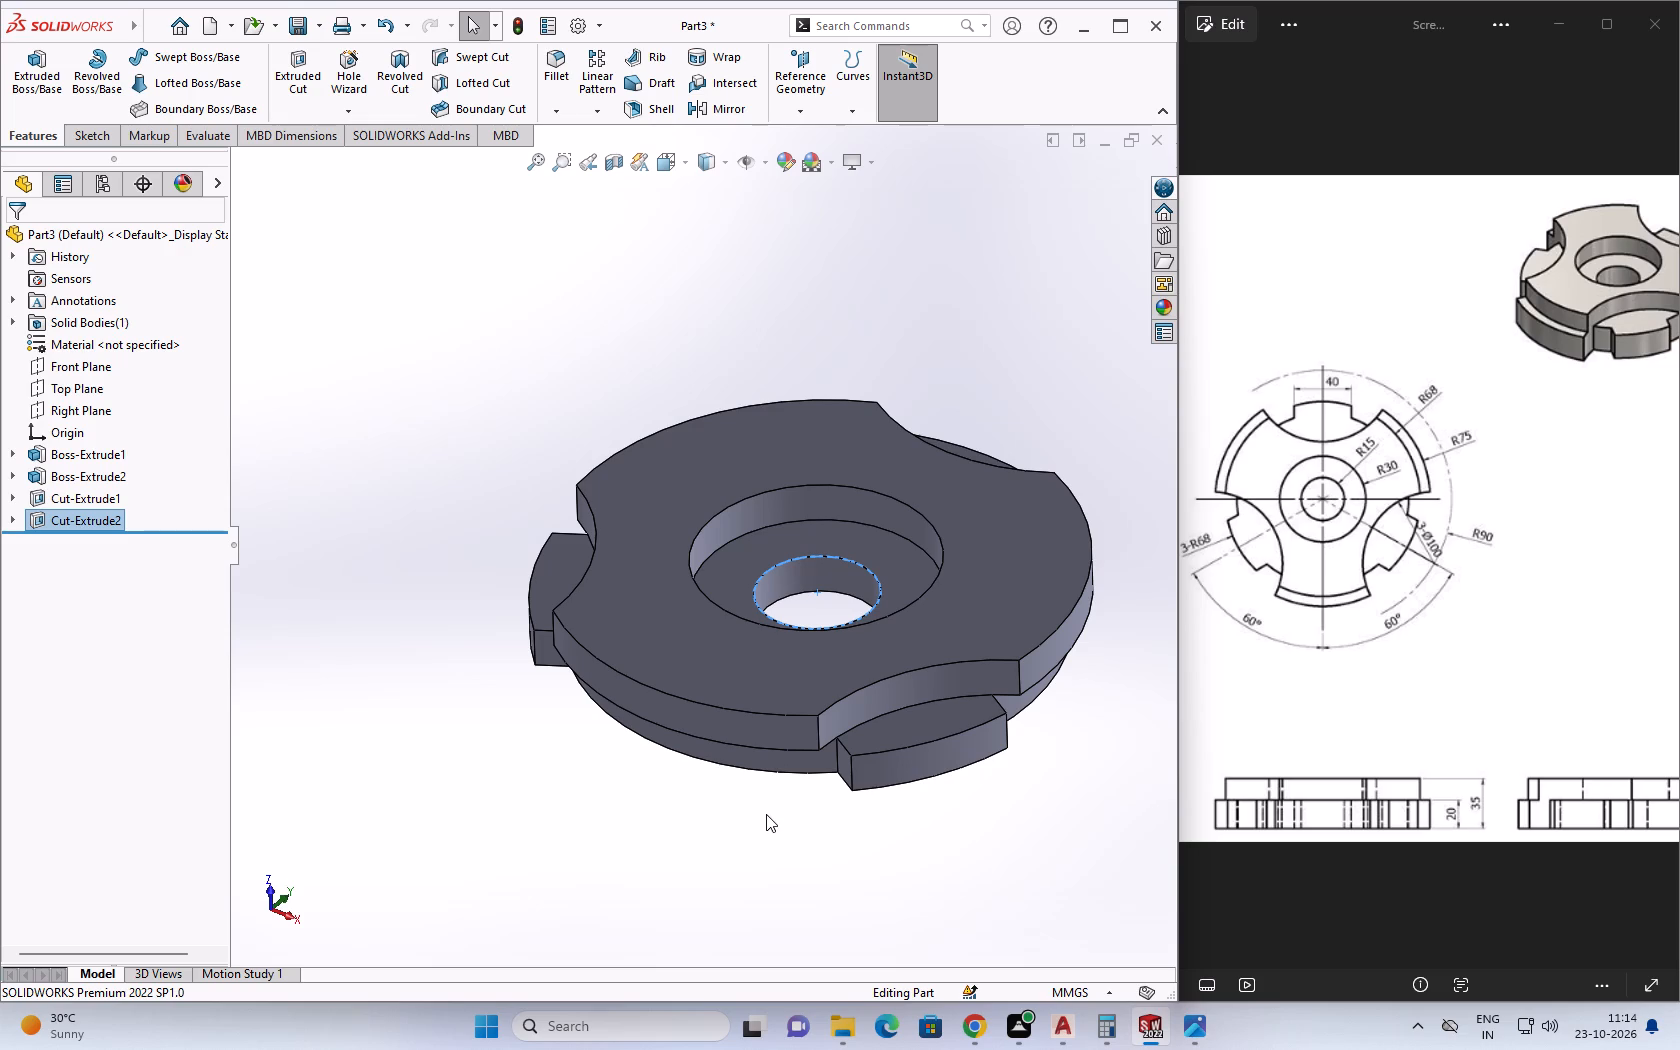
middle_drag(763, 812, 708, 721)
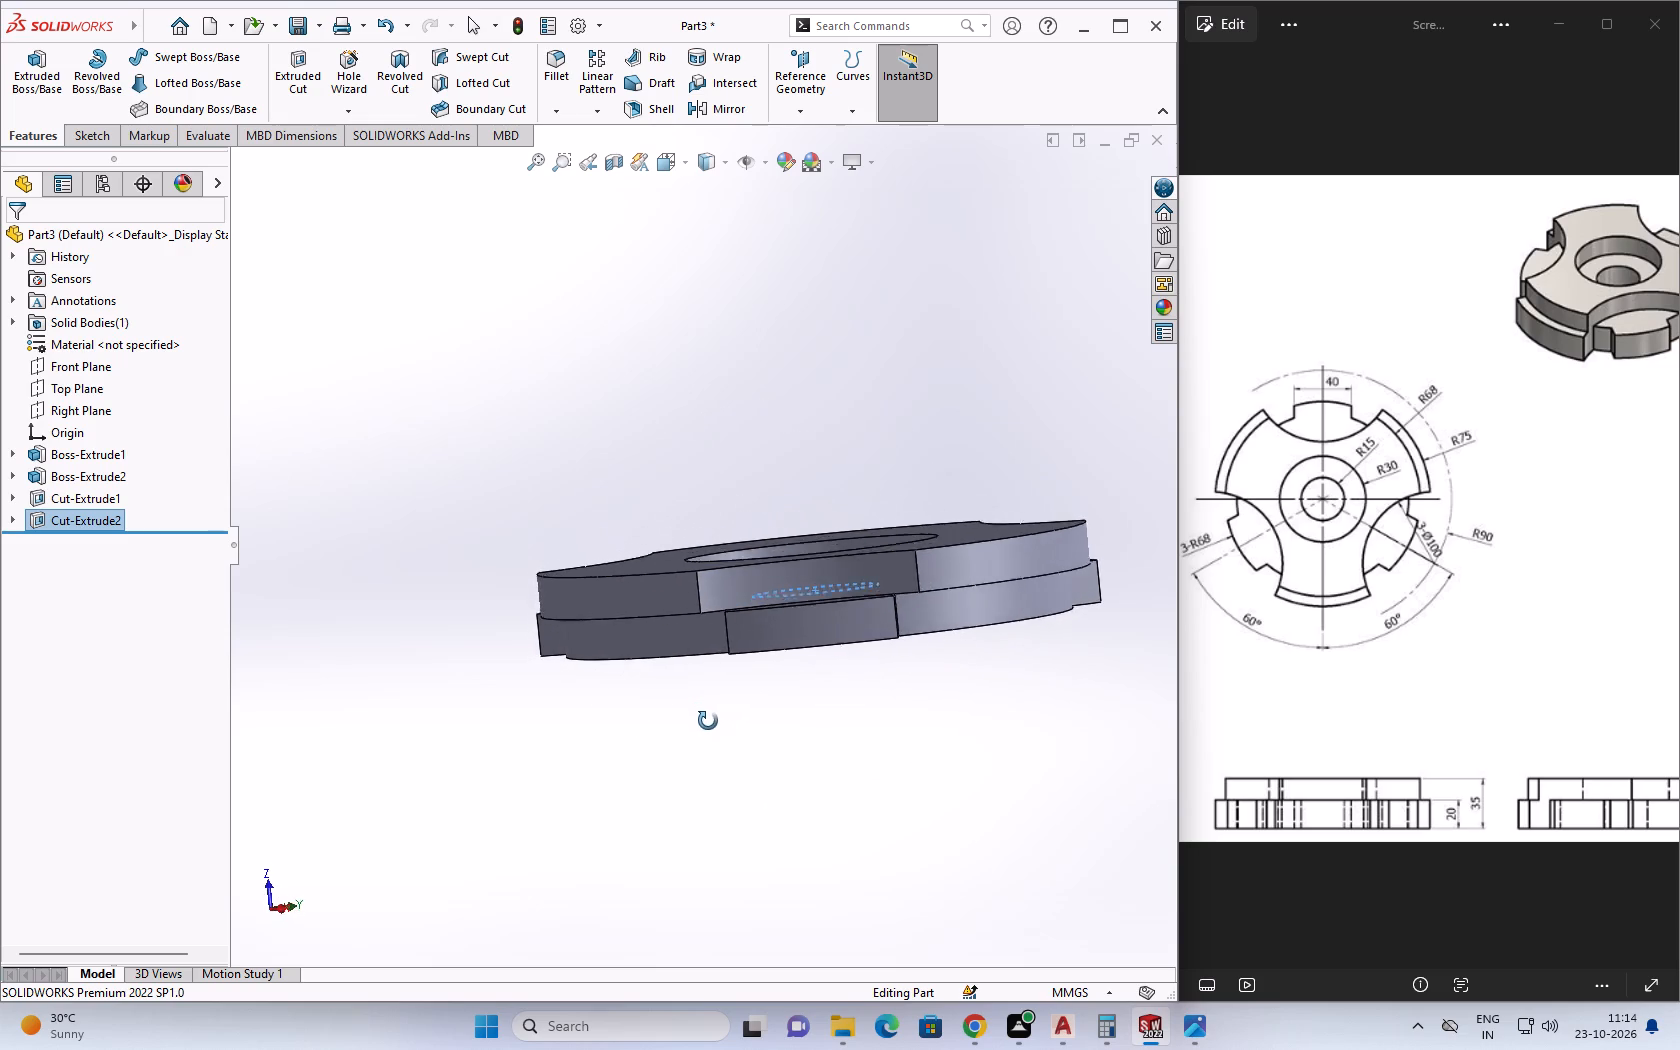
middle_drag(708, 721, 585, 948)
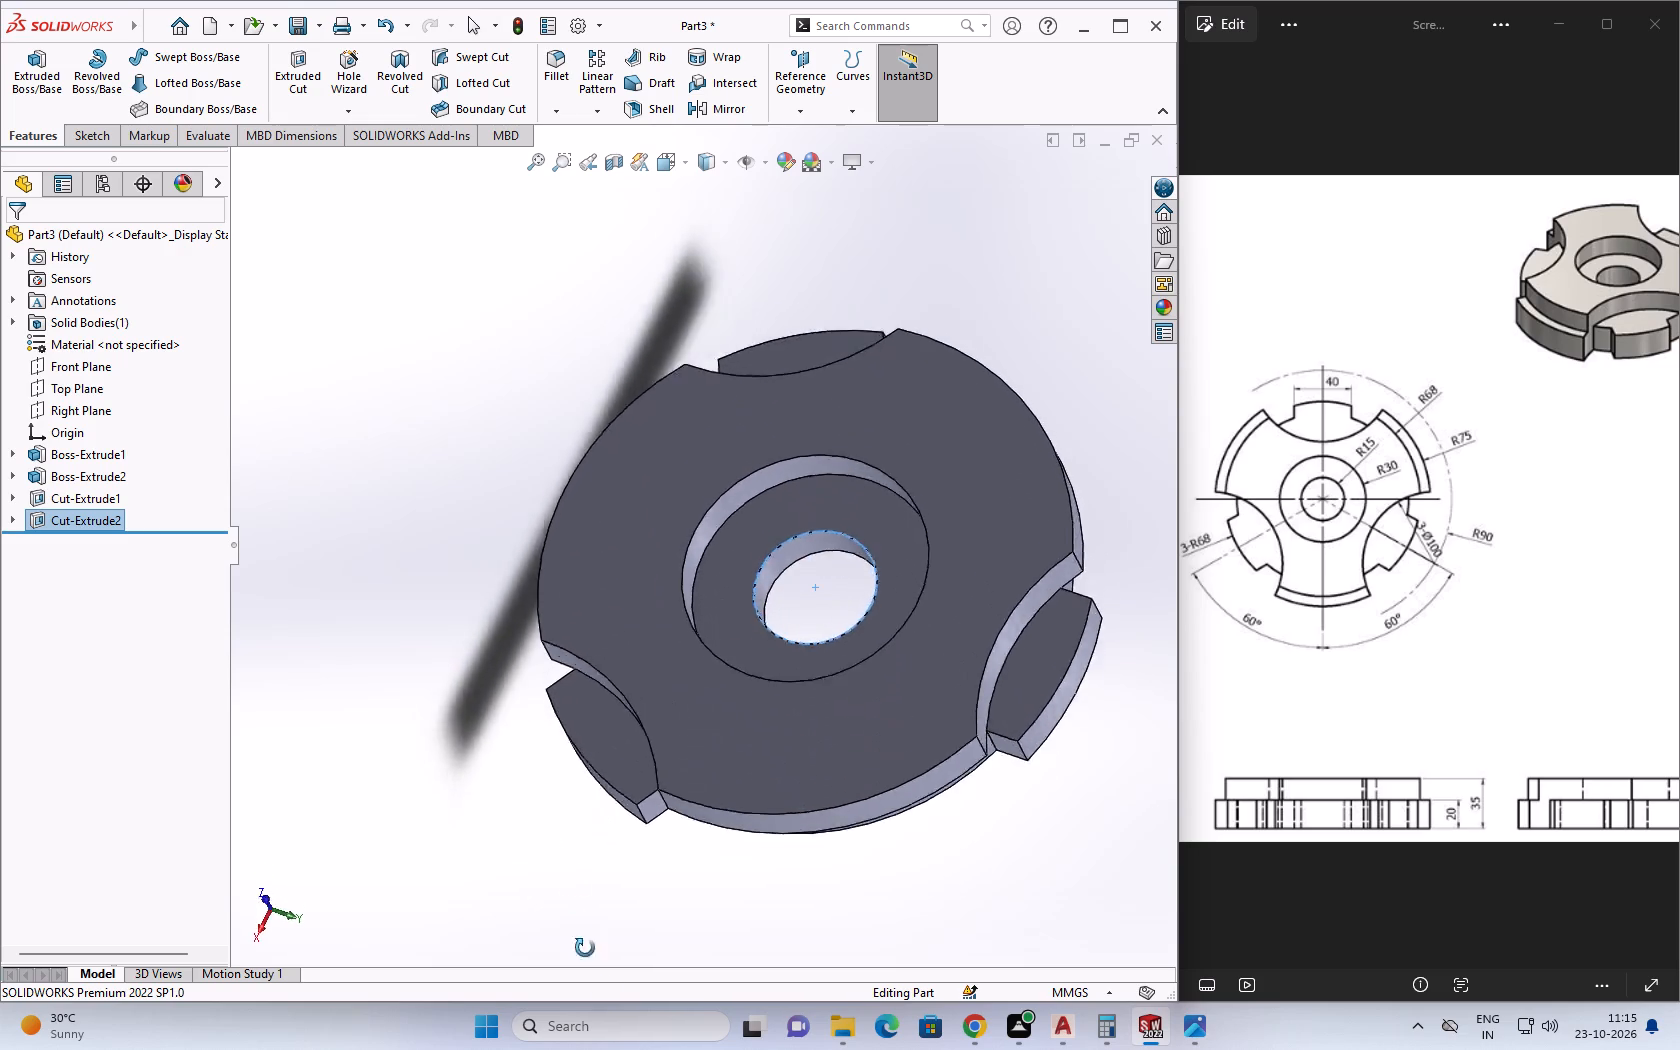
middle_drag(585, 948, 661, 994)
click(497, 655)
middle_drag(634, 771, 641, 635)
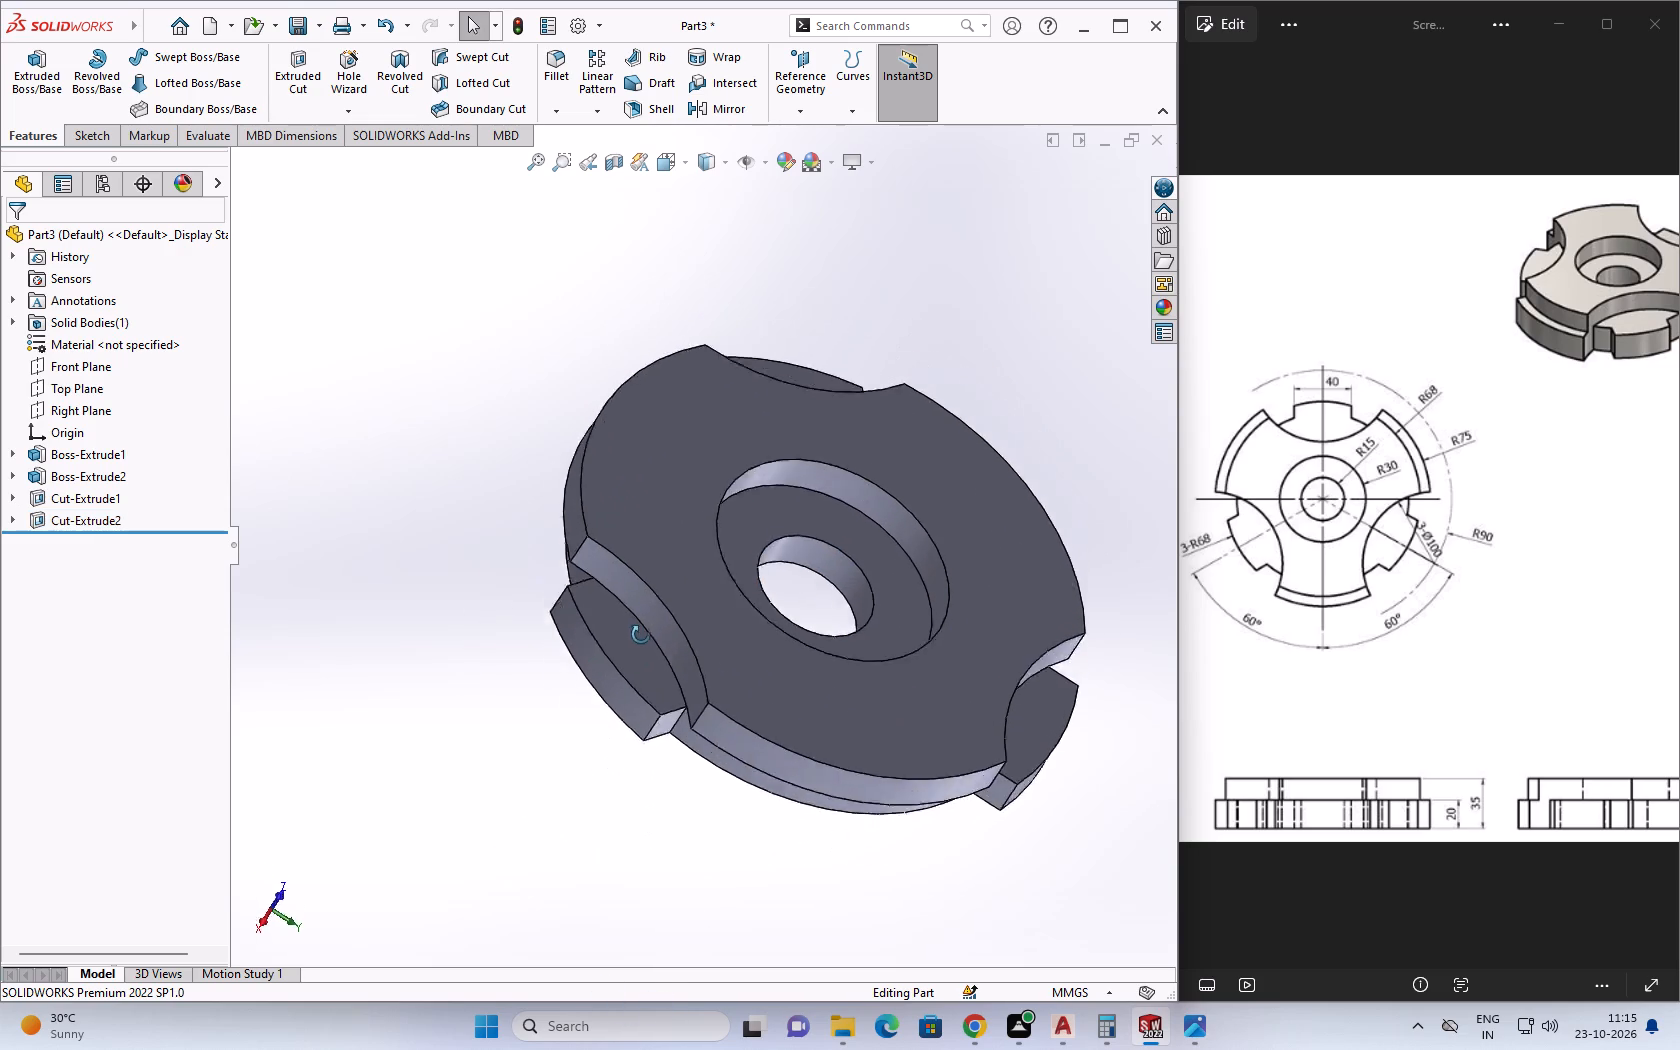
middle_drag(641, 635, 854, 379)
scroll(868, 345, down, 1)
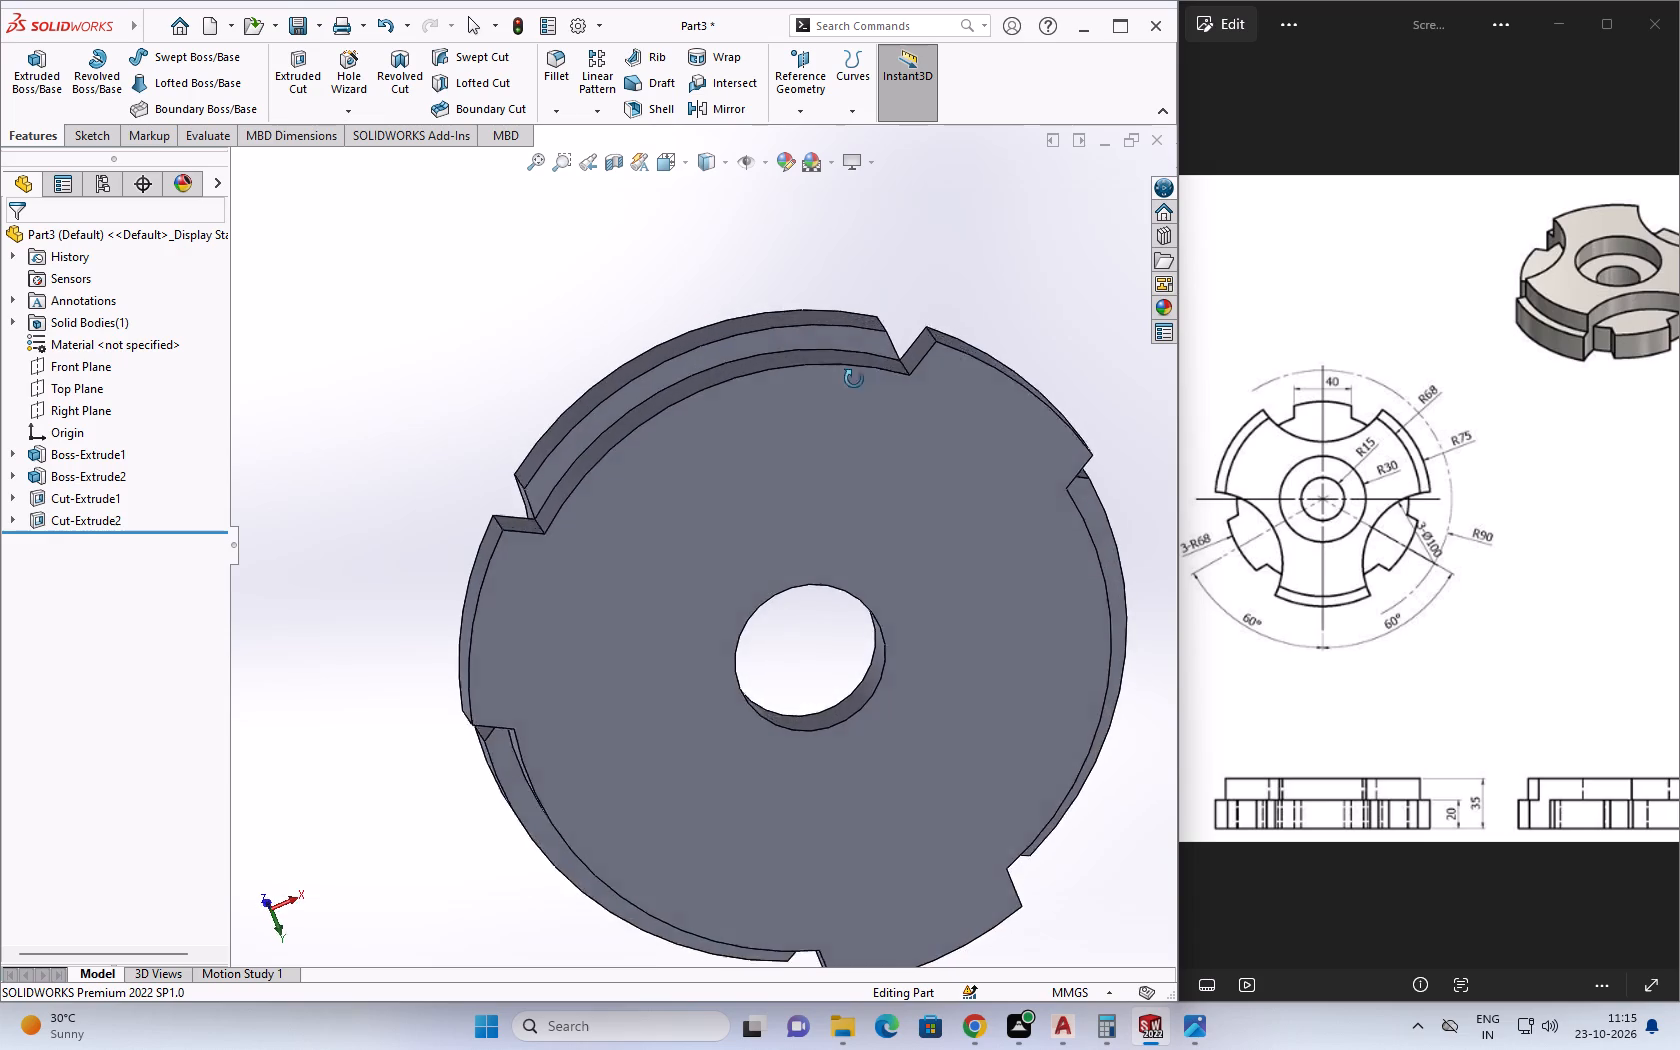
Open the base extrusion's sketch, examine the tabbed profile, and close it again.
middle_drag(854, 379, 632, 714)
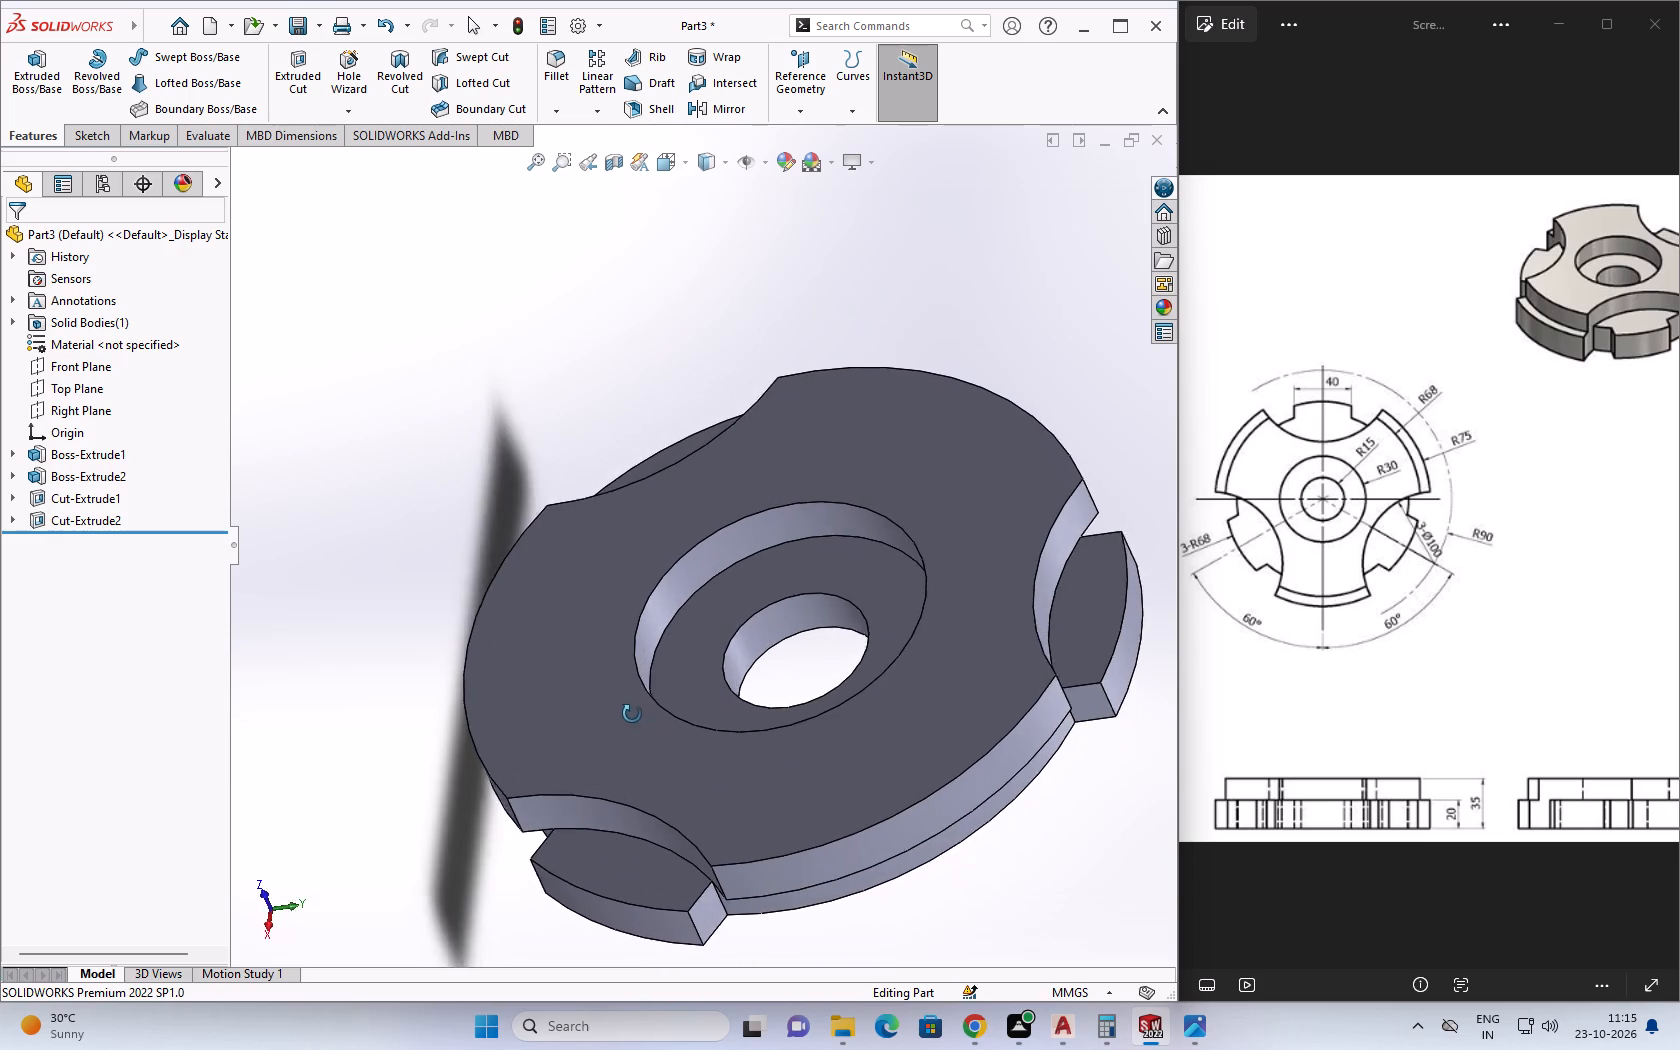
middle_drag(632, 714, 681, 687)
scroll(681, 687, up, 1)
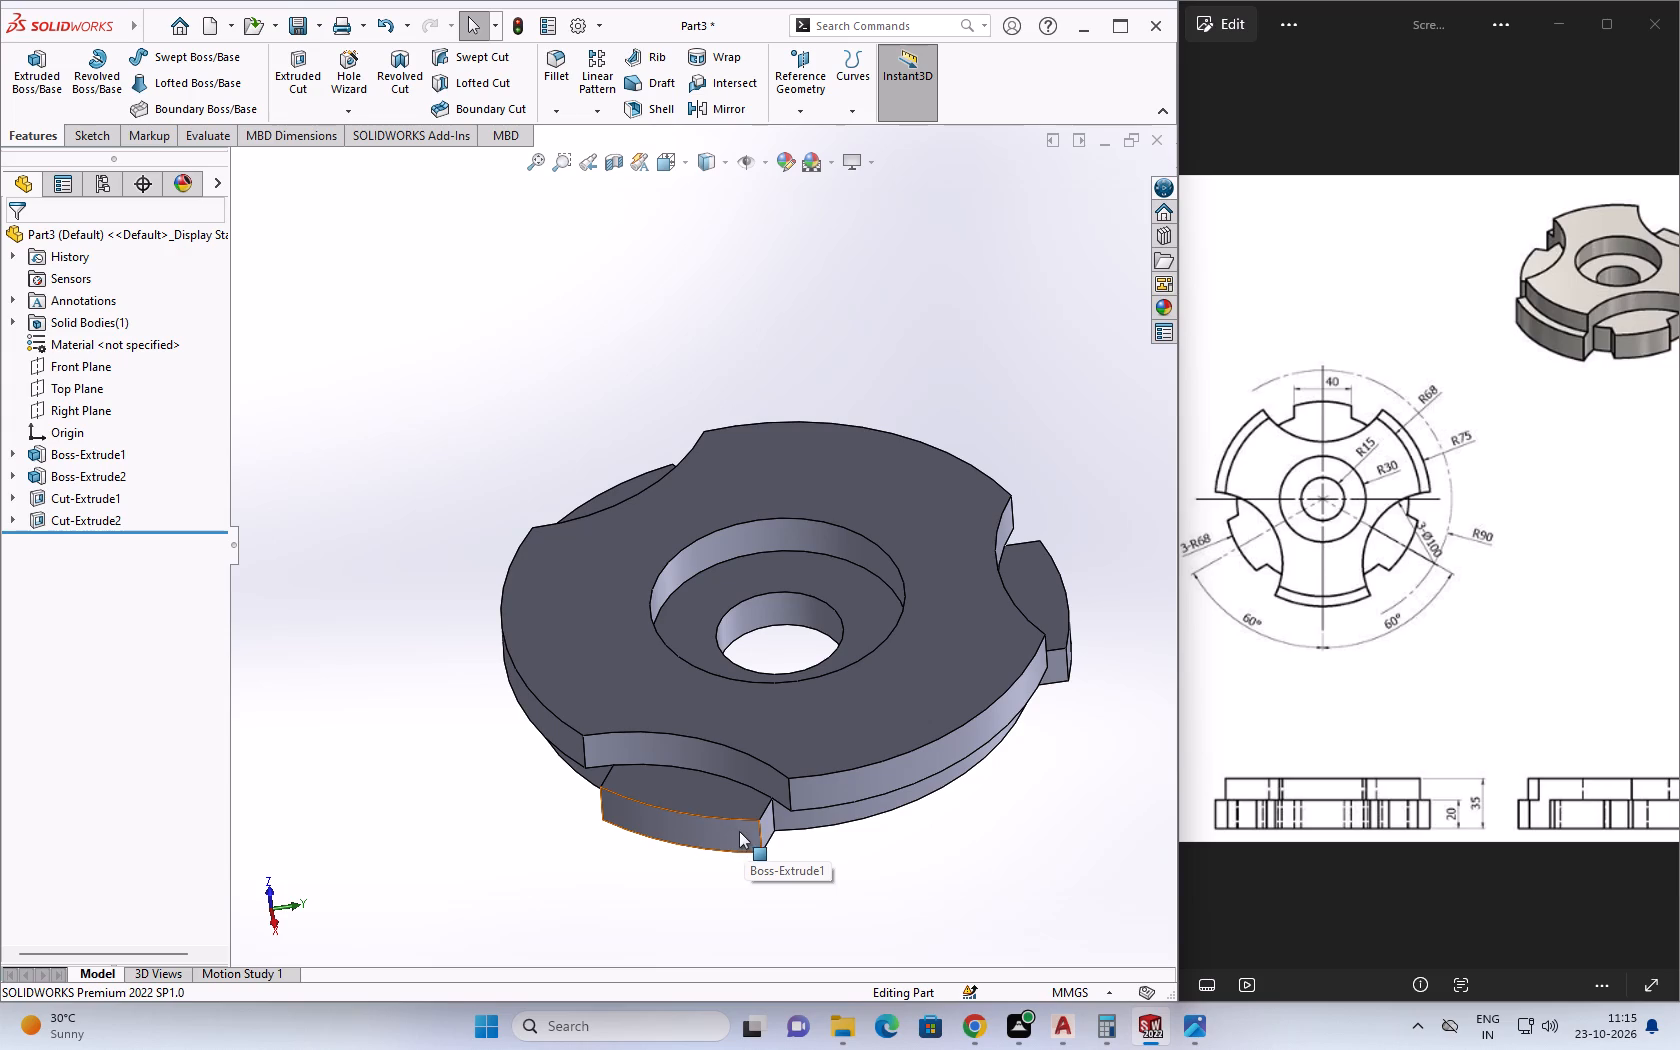
click(16, 452)
click(86, 482)
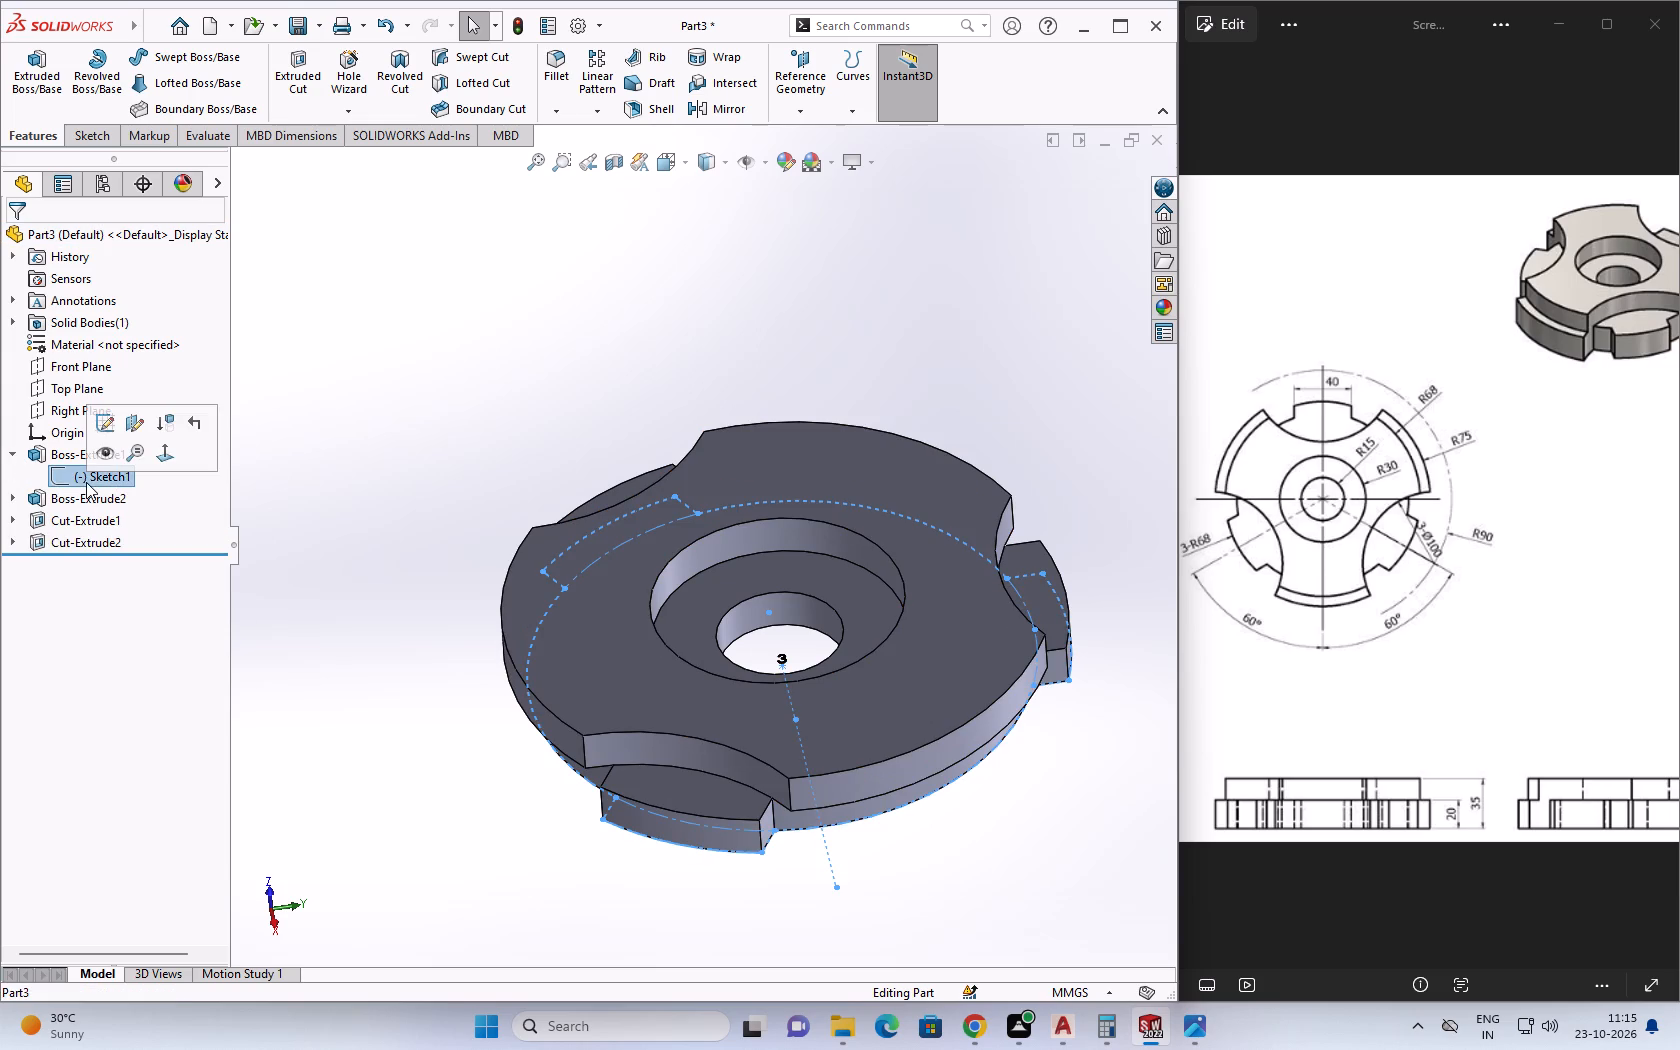
click(109, 430)
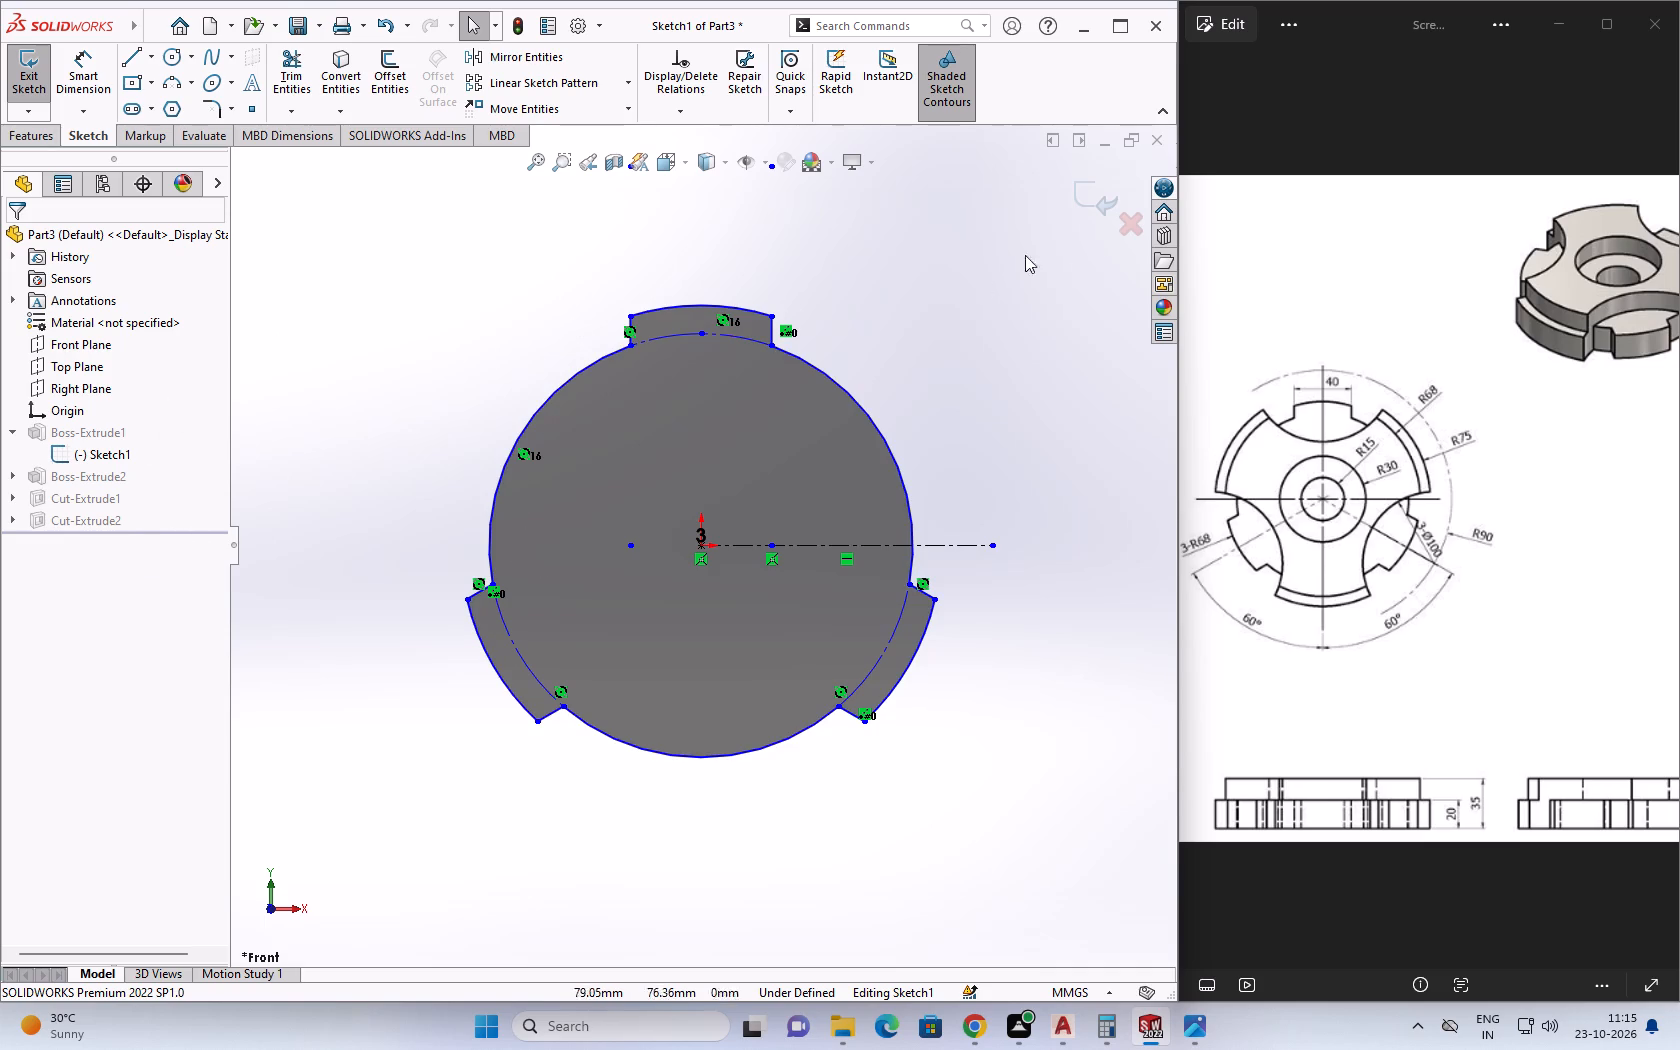
click(1108, 200)
key(Escape)
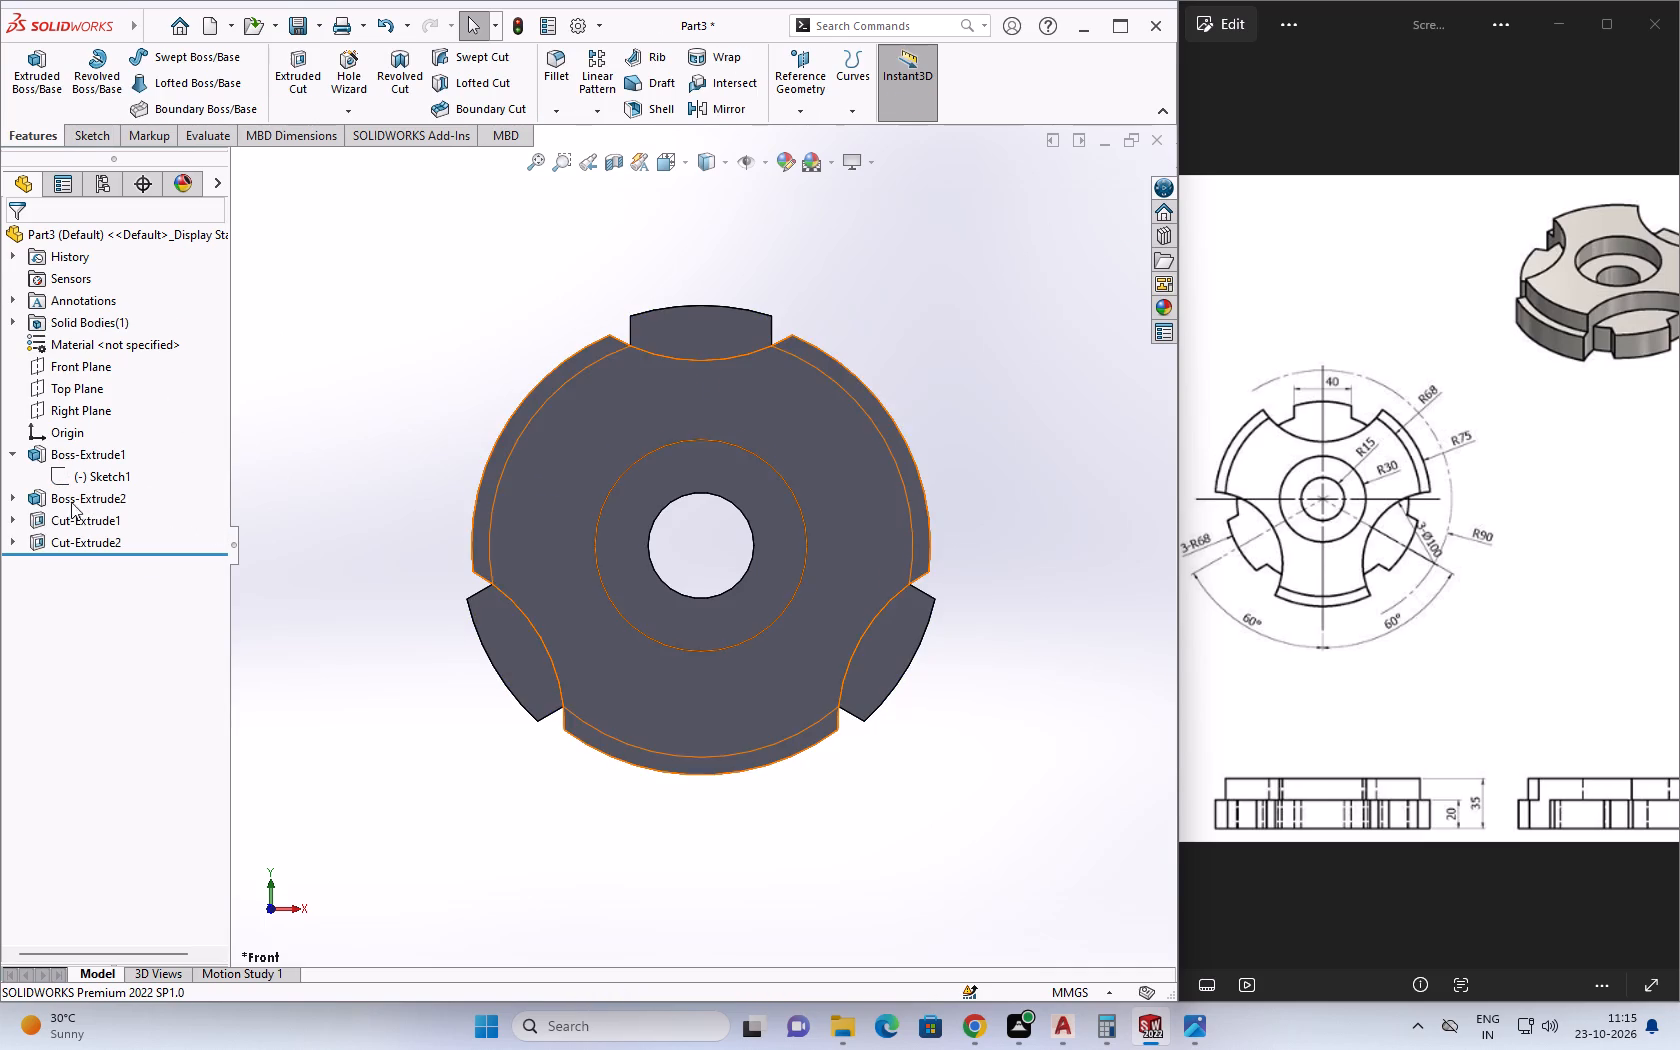
Open the upper disc's sketch, check the radius of its outer arc, and close it again.
click(102, 487)
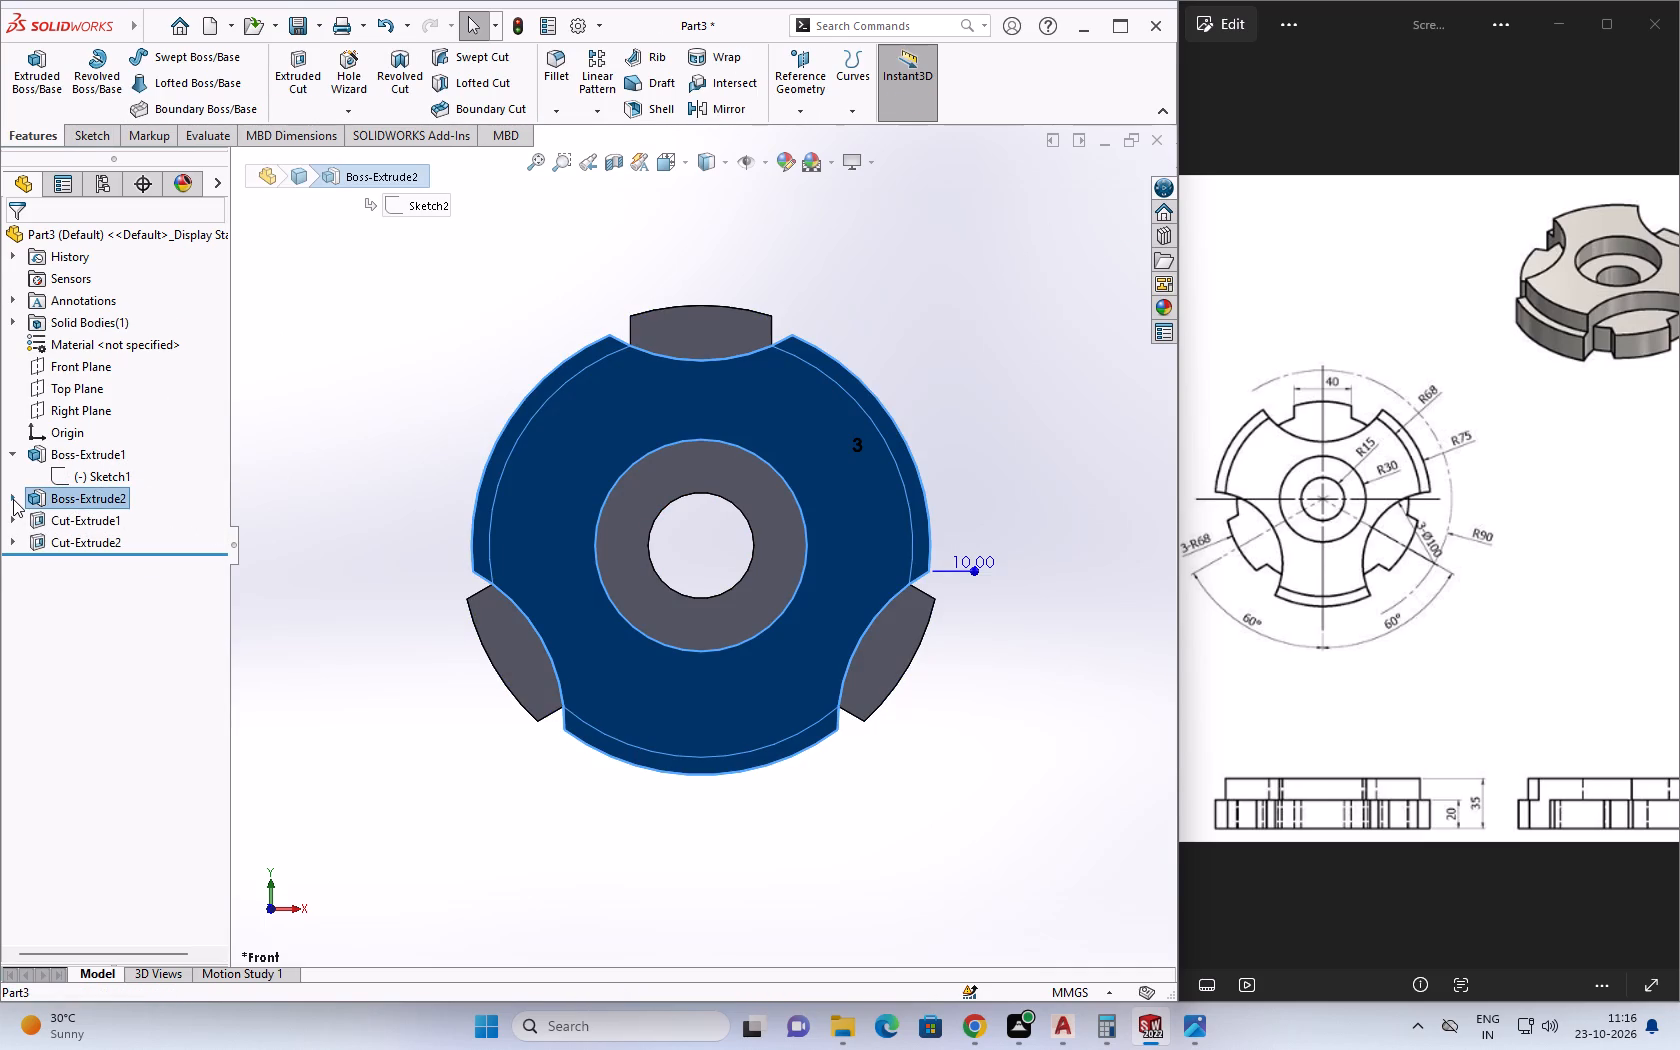
click(13, 499)
click(82, 514)
click(112, 459)
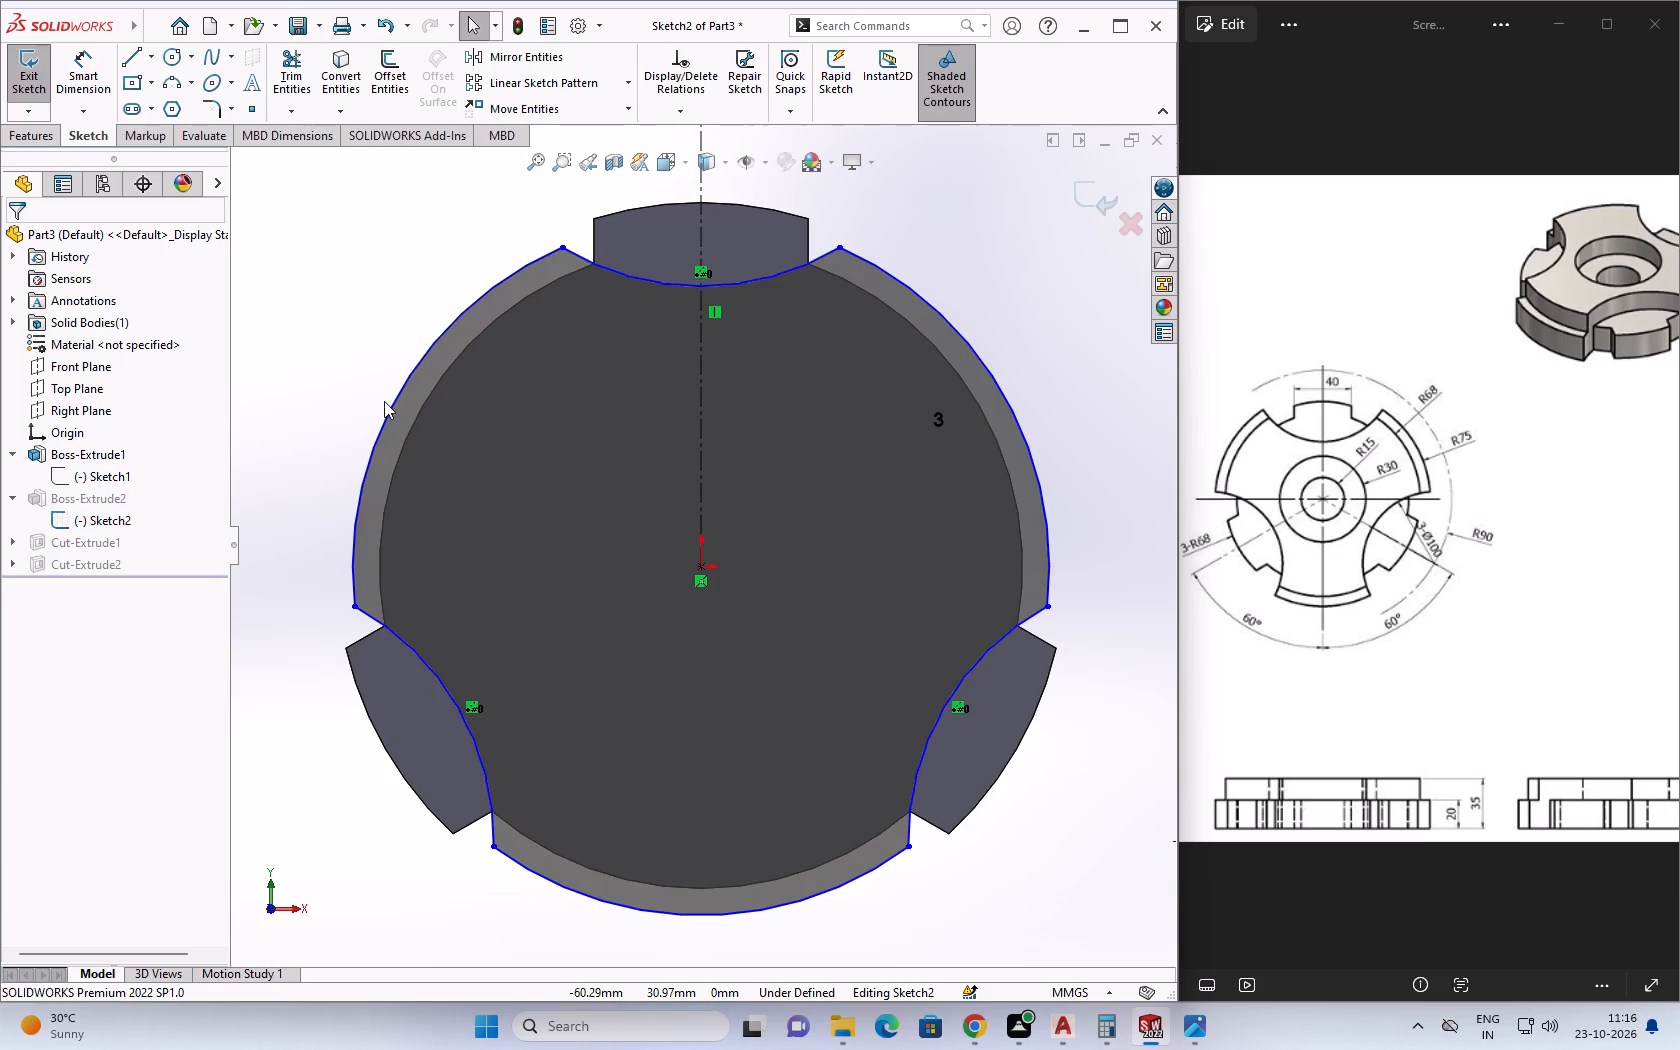
click(393, 401)
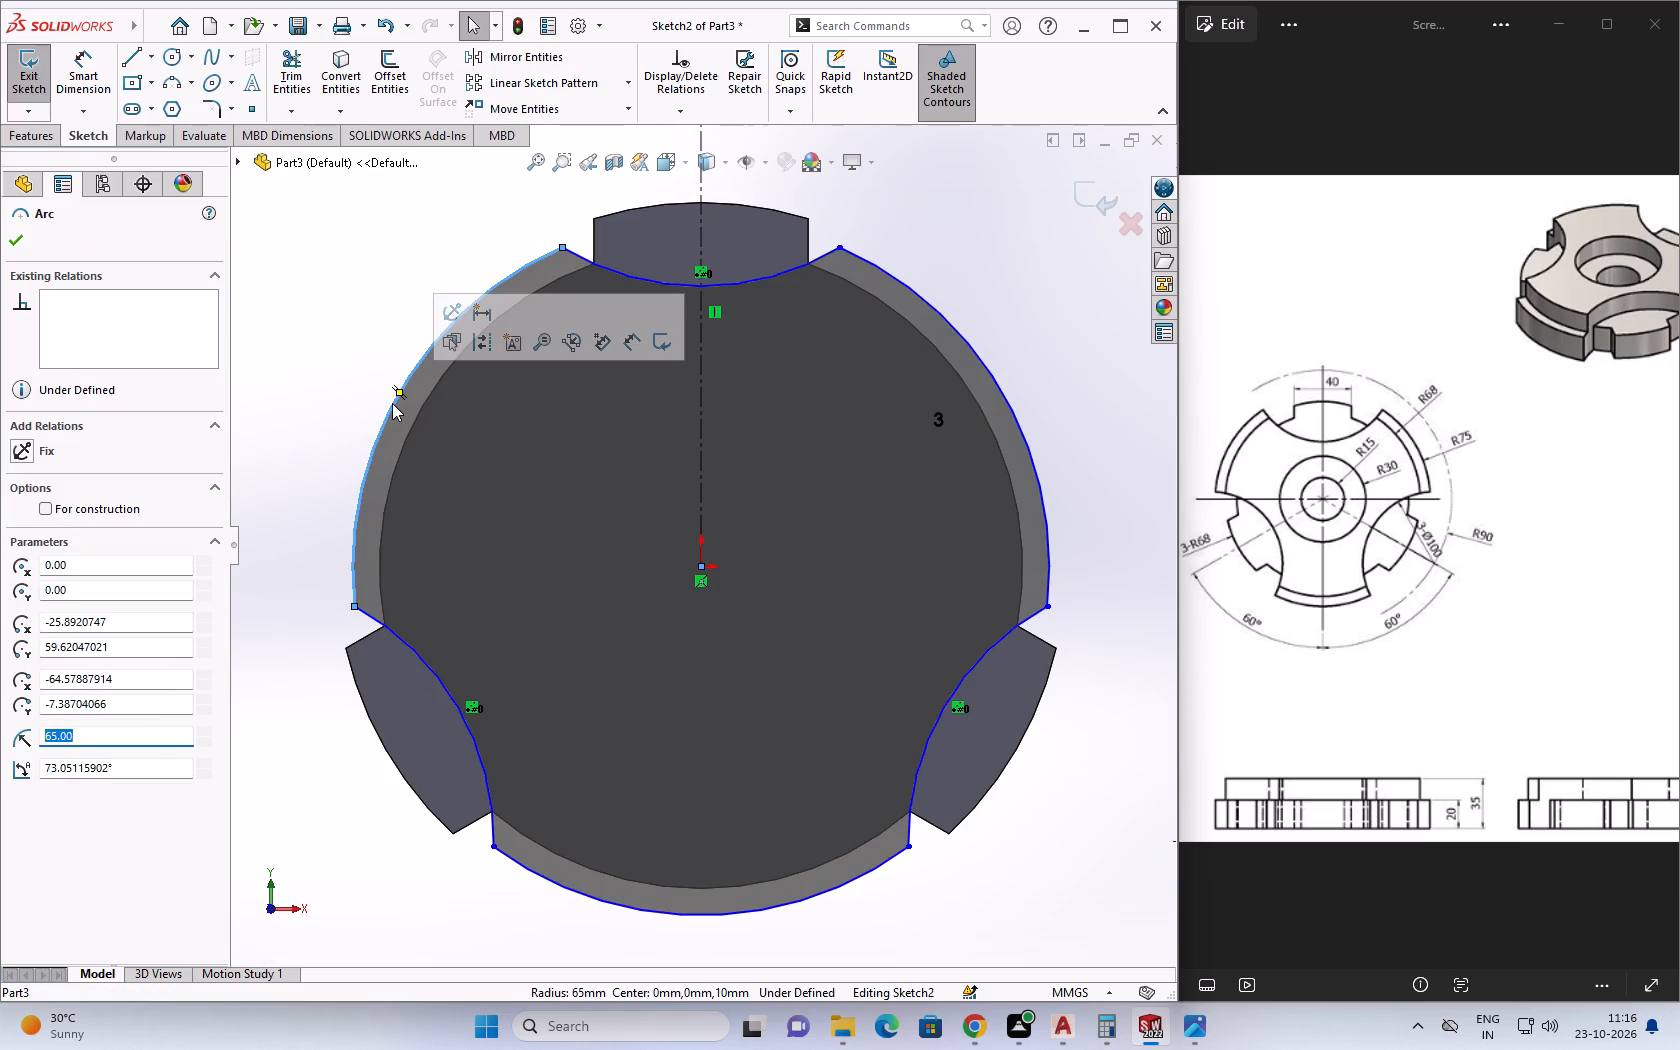
key(Escape)
key(Escape)
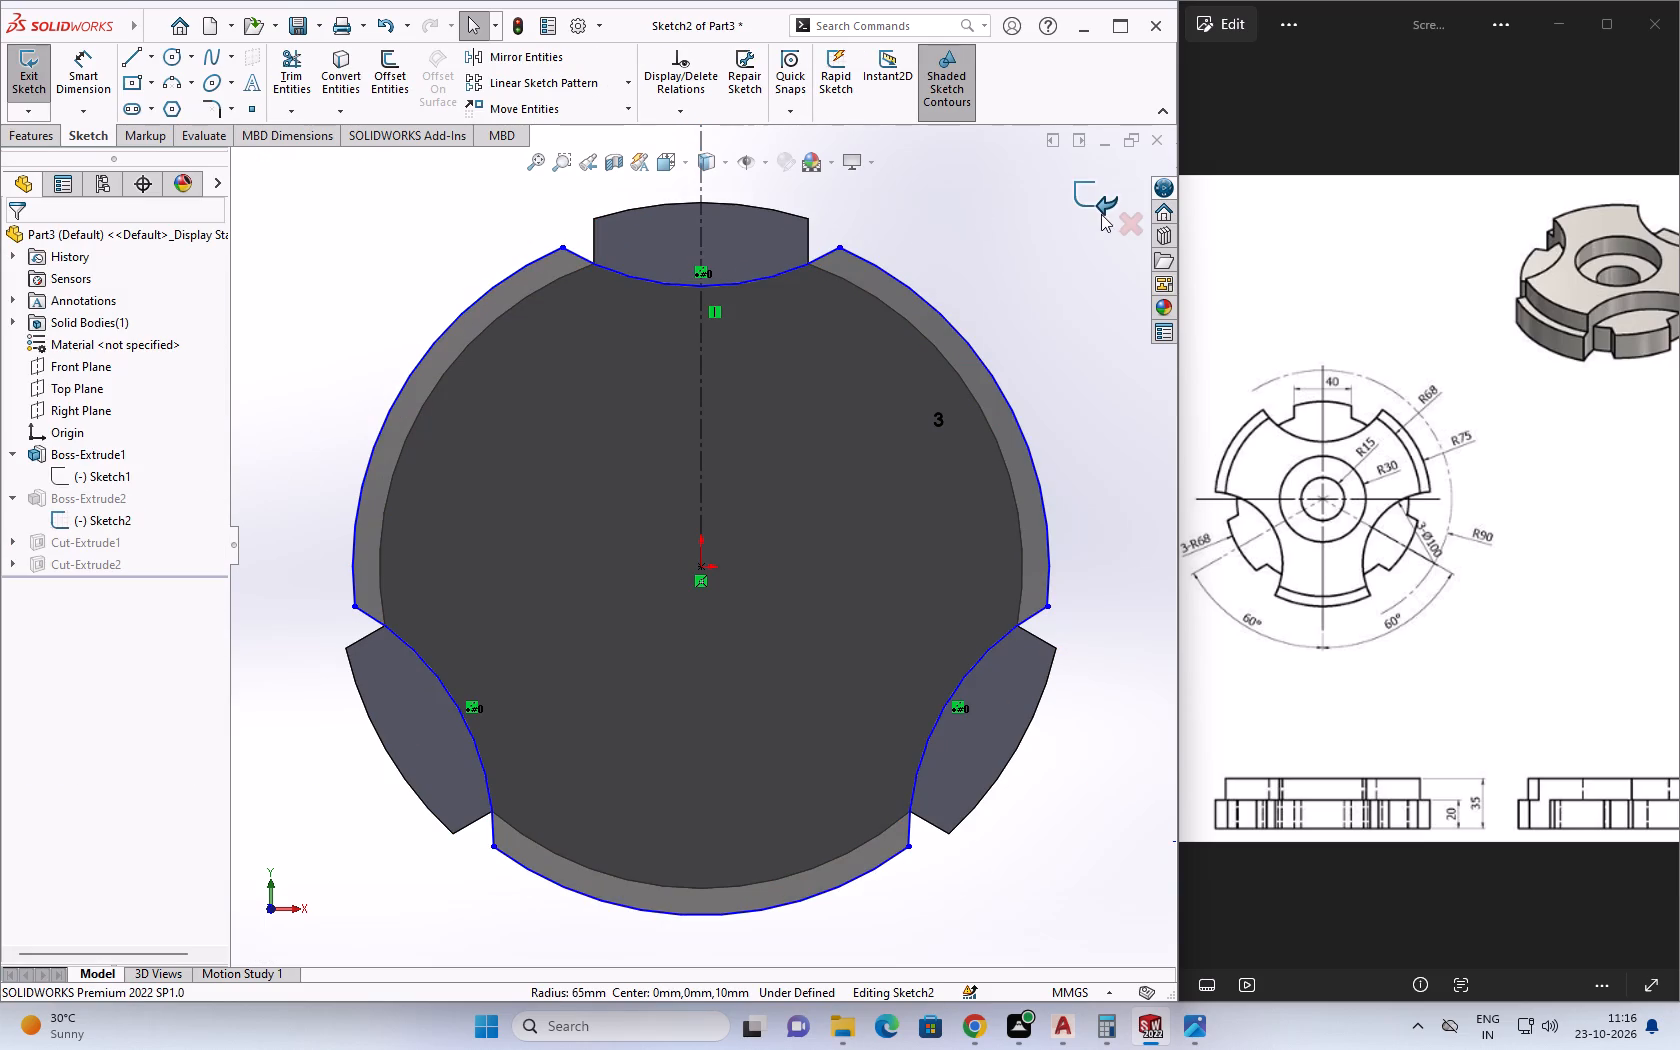
click(1093, 209)
key(Escape)
key(Escape)
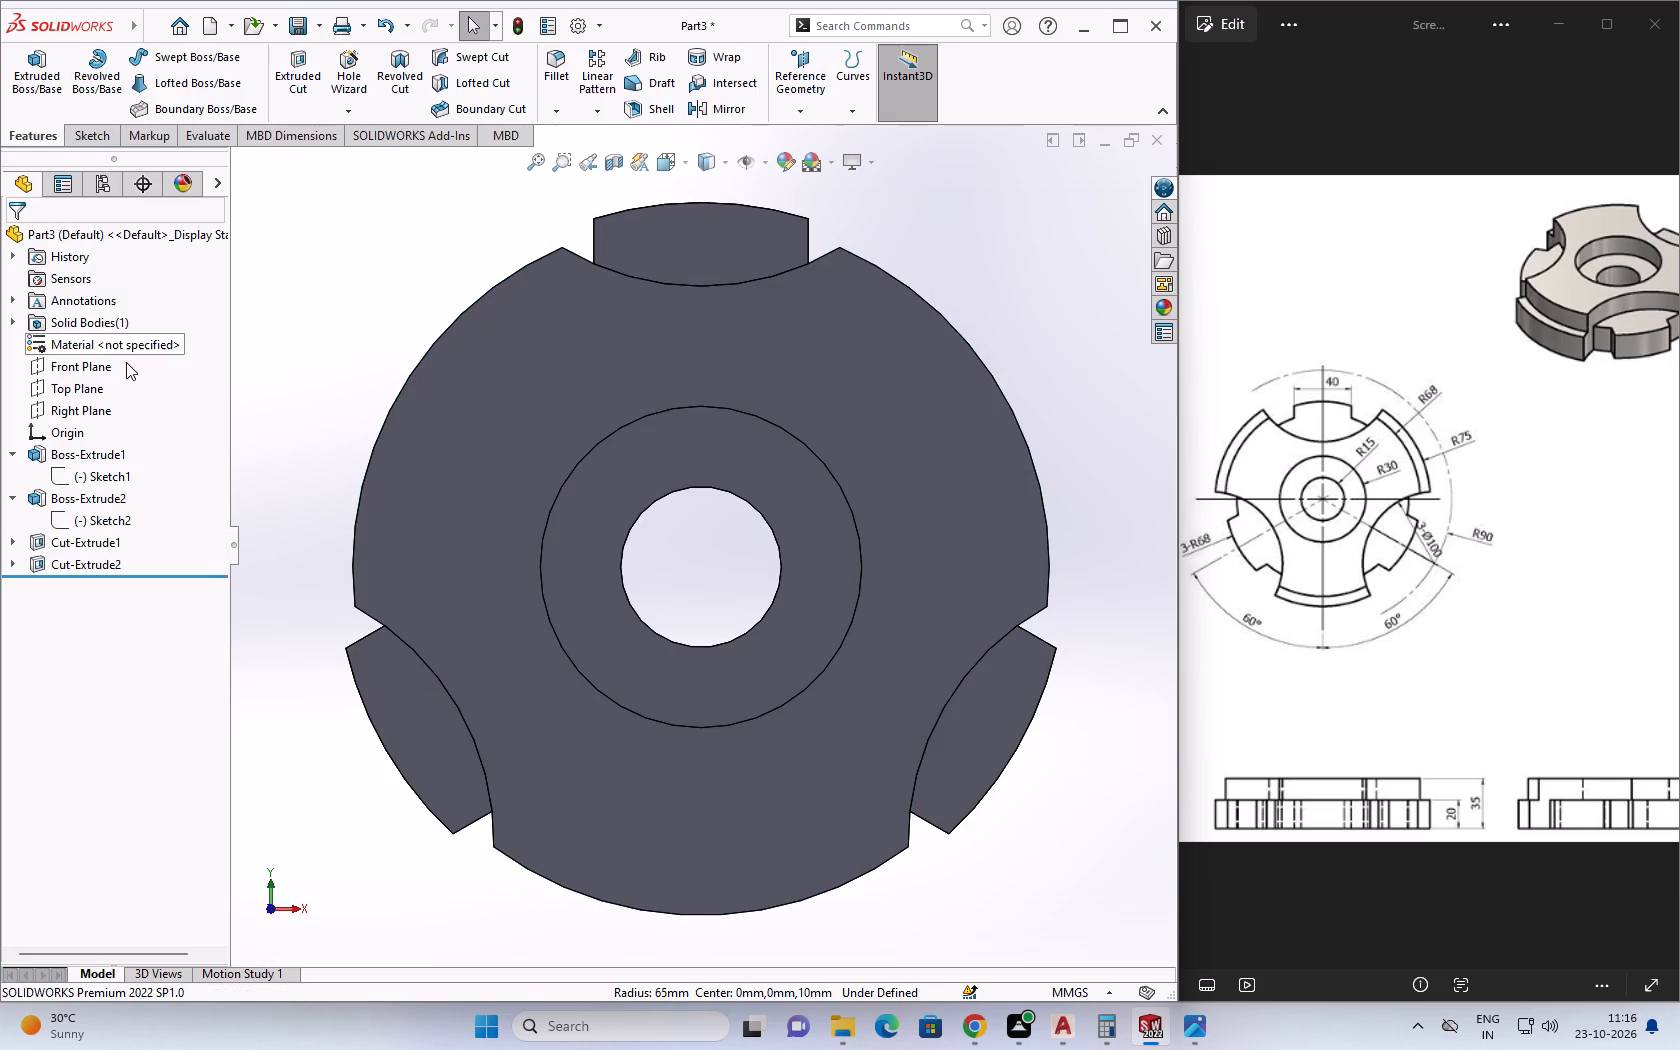
In the base extrusion's sketch, draw a circle of radius 65 mm centred on the origin.
click(67, 480)
click(87, 420)
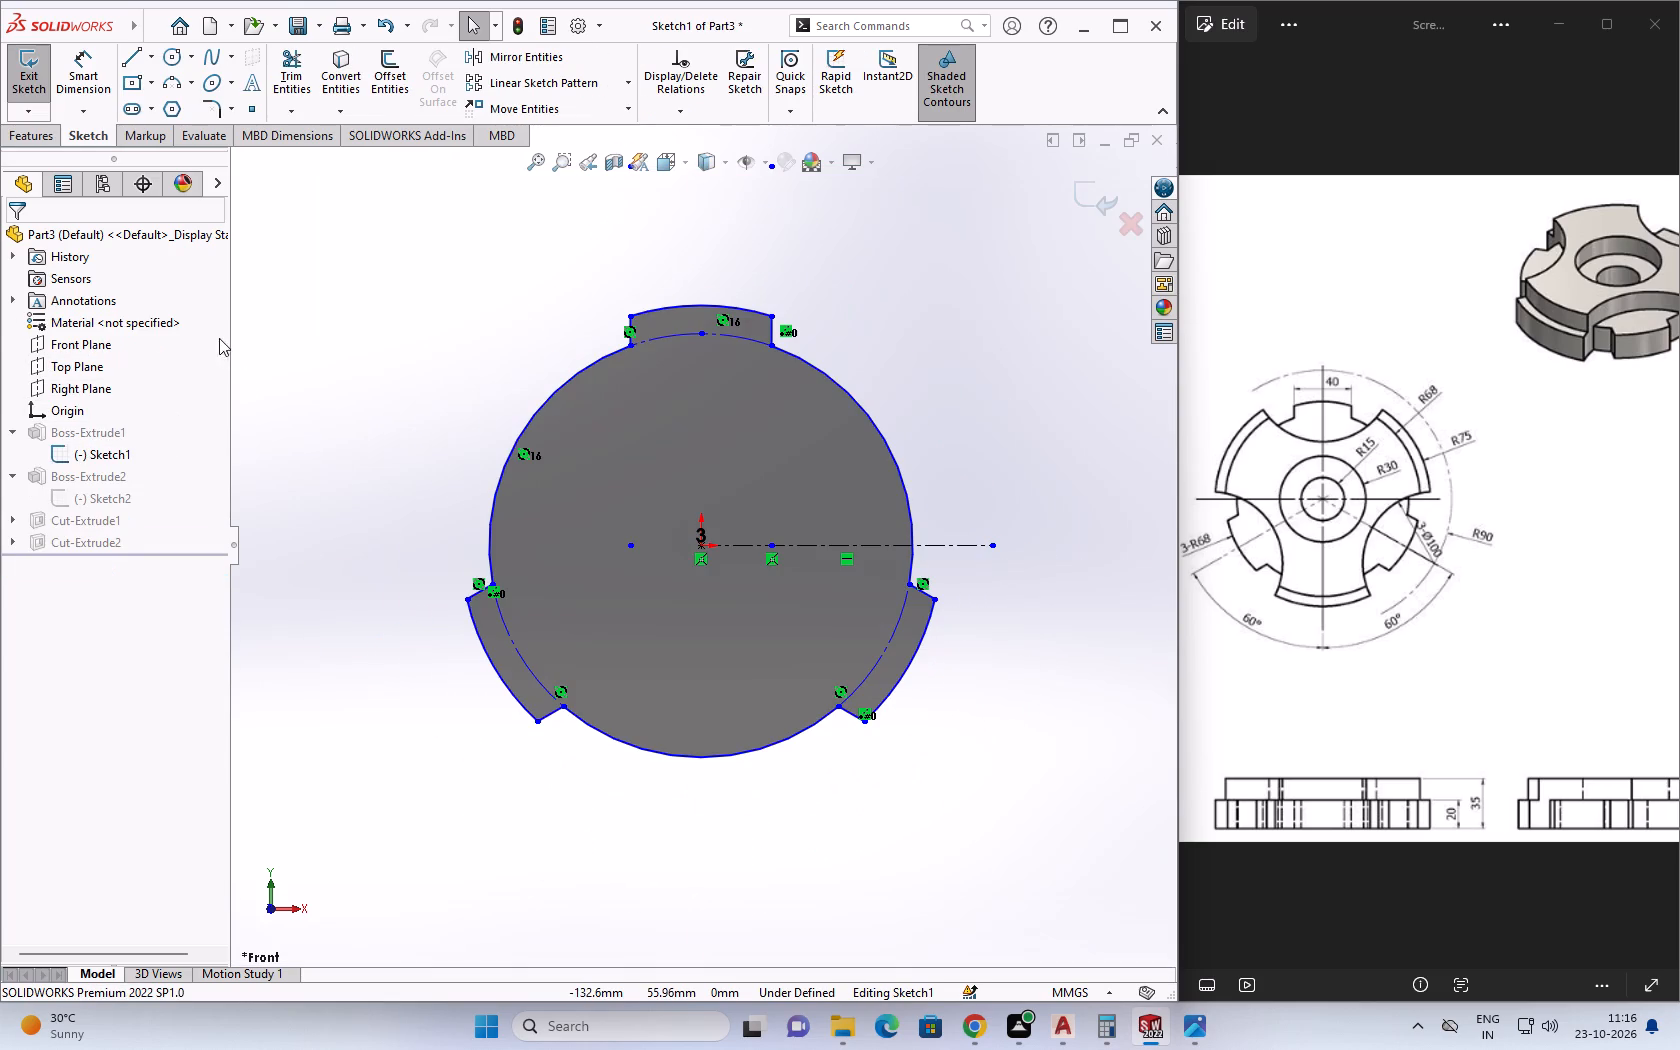
click(180, 62)
click(699, 548)
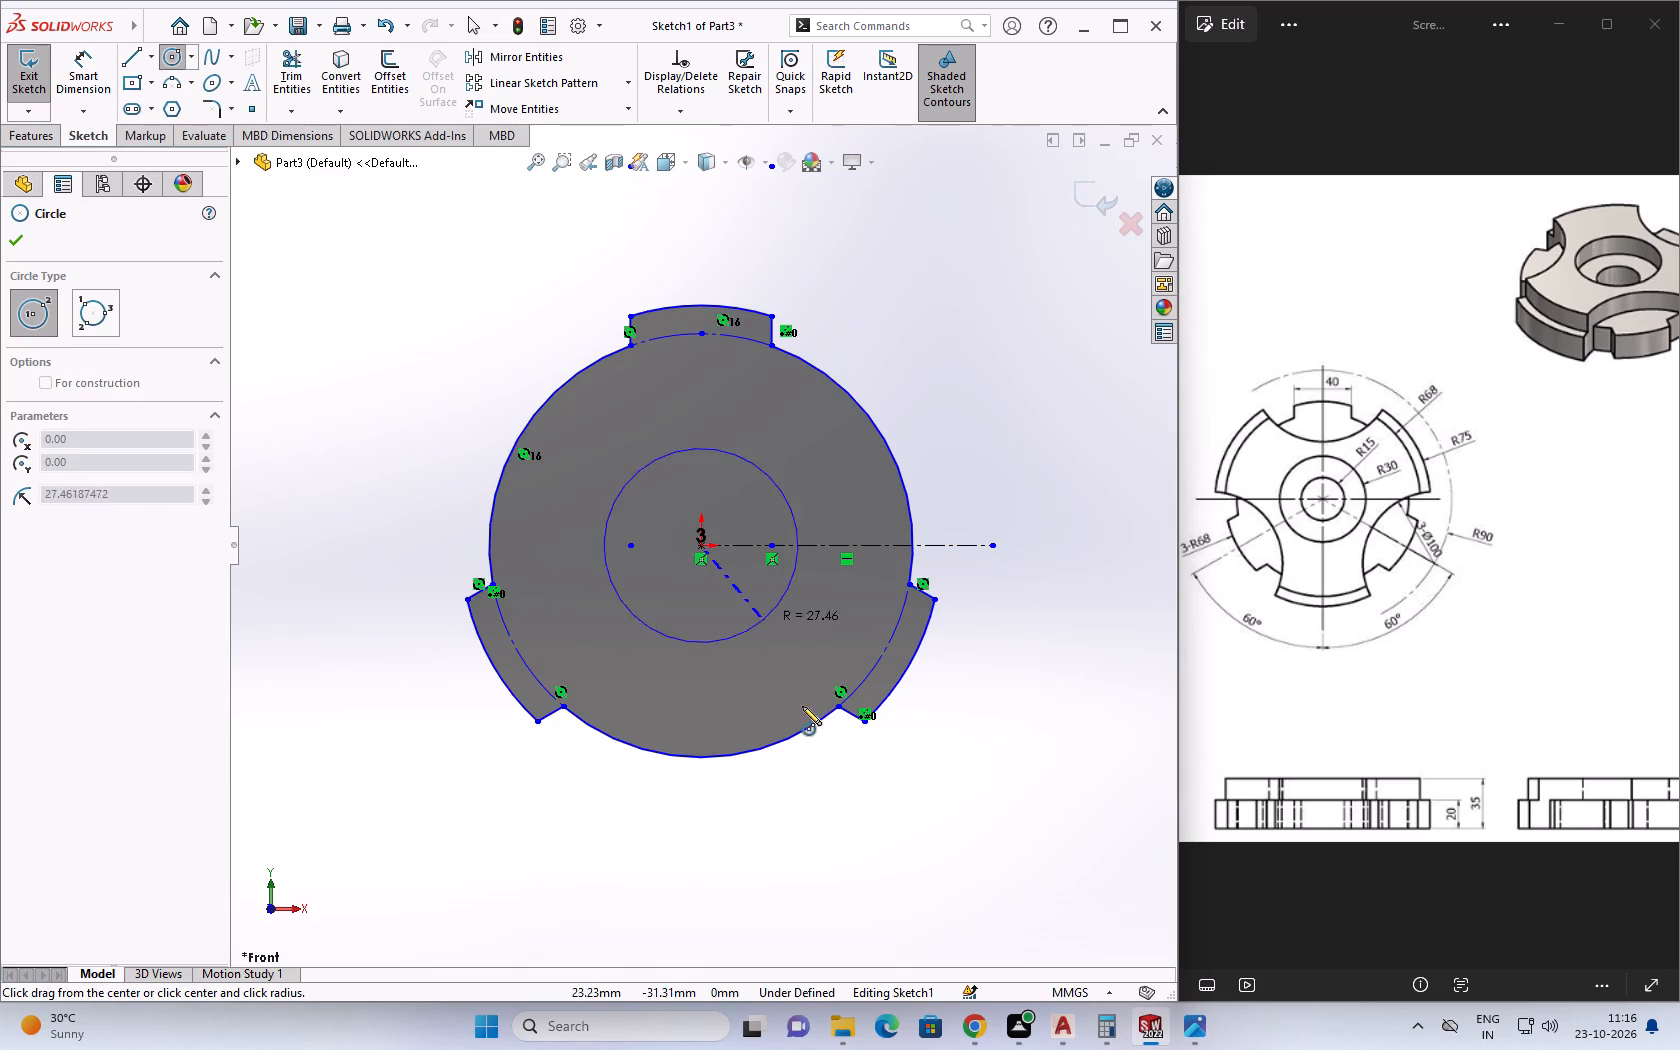
click(824, 764)
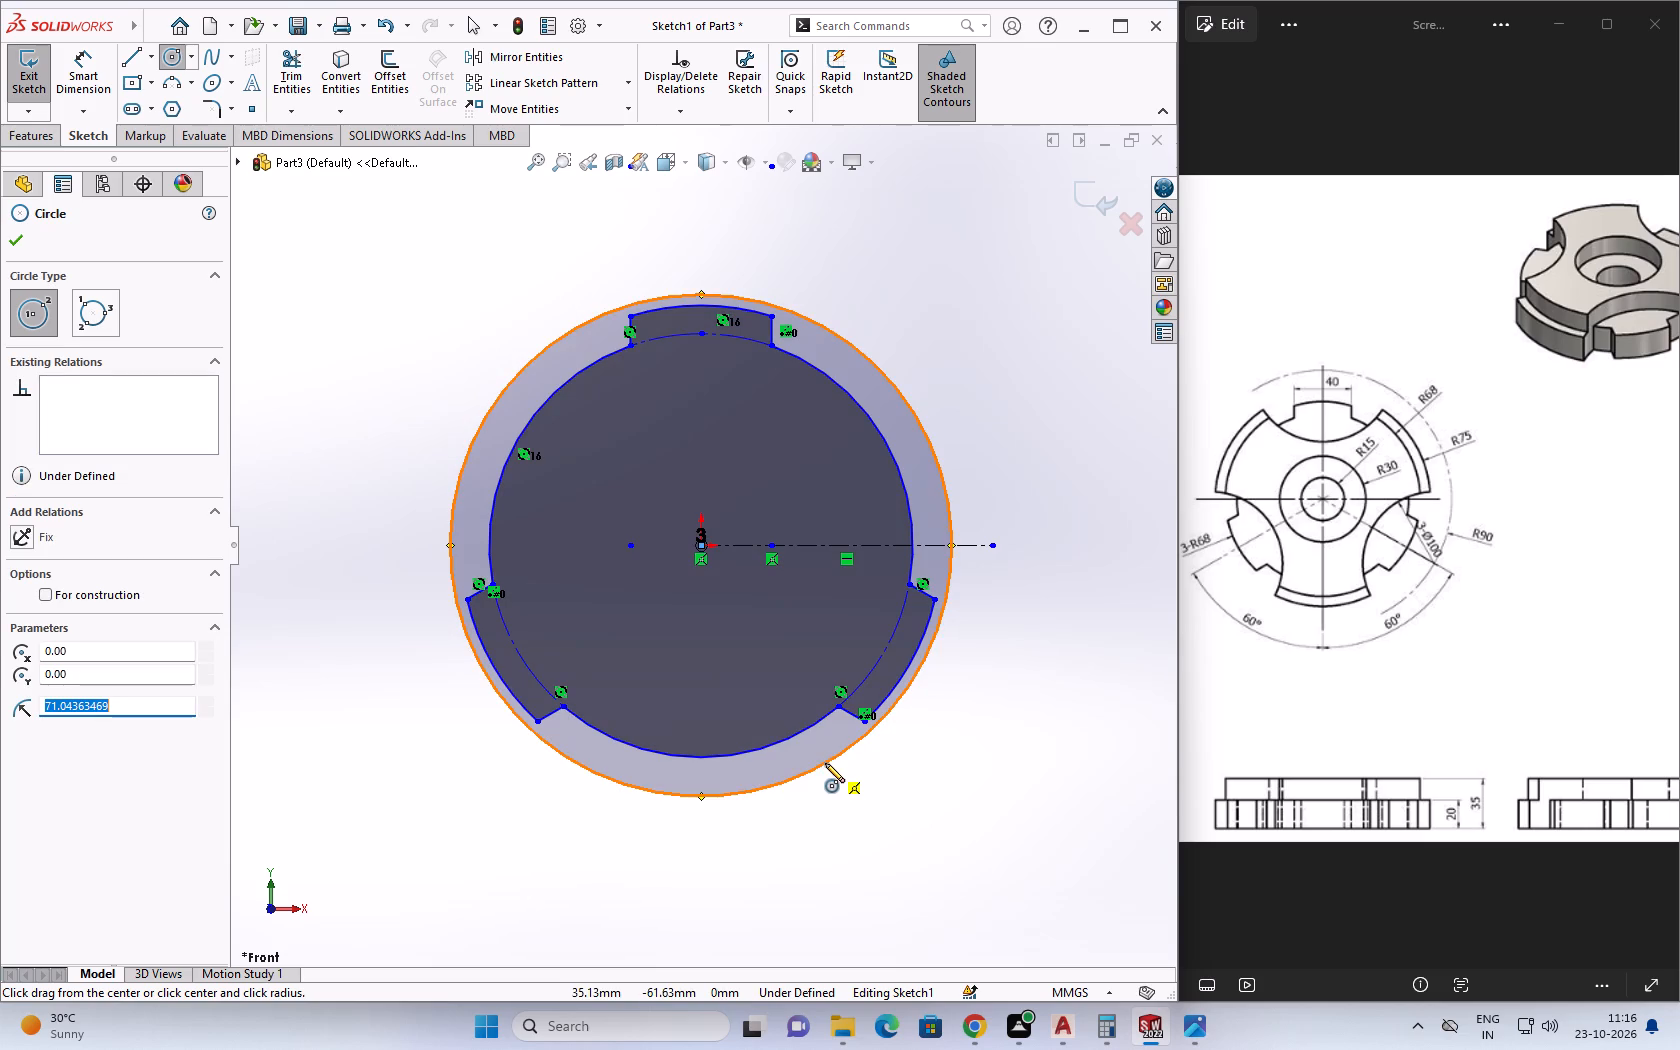
text(65)
key(Return)
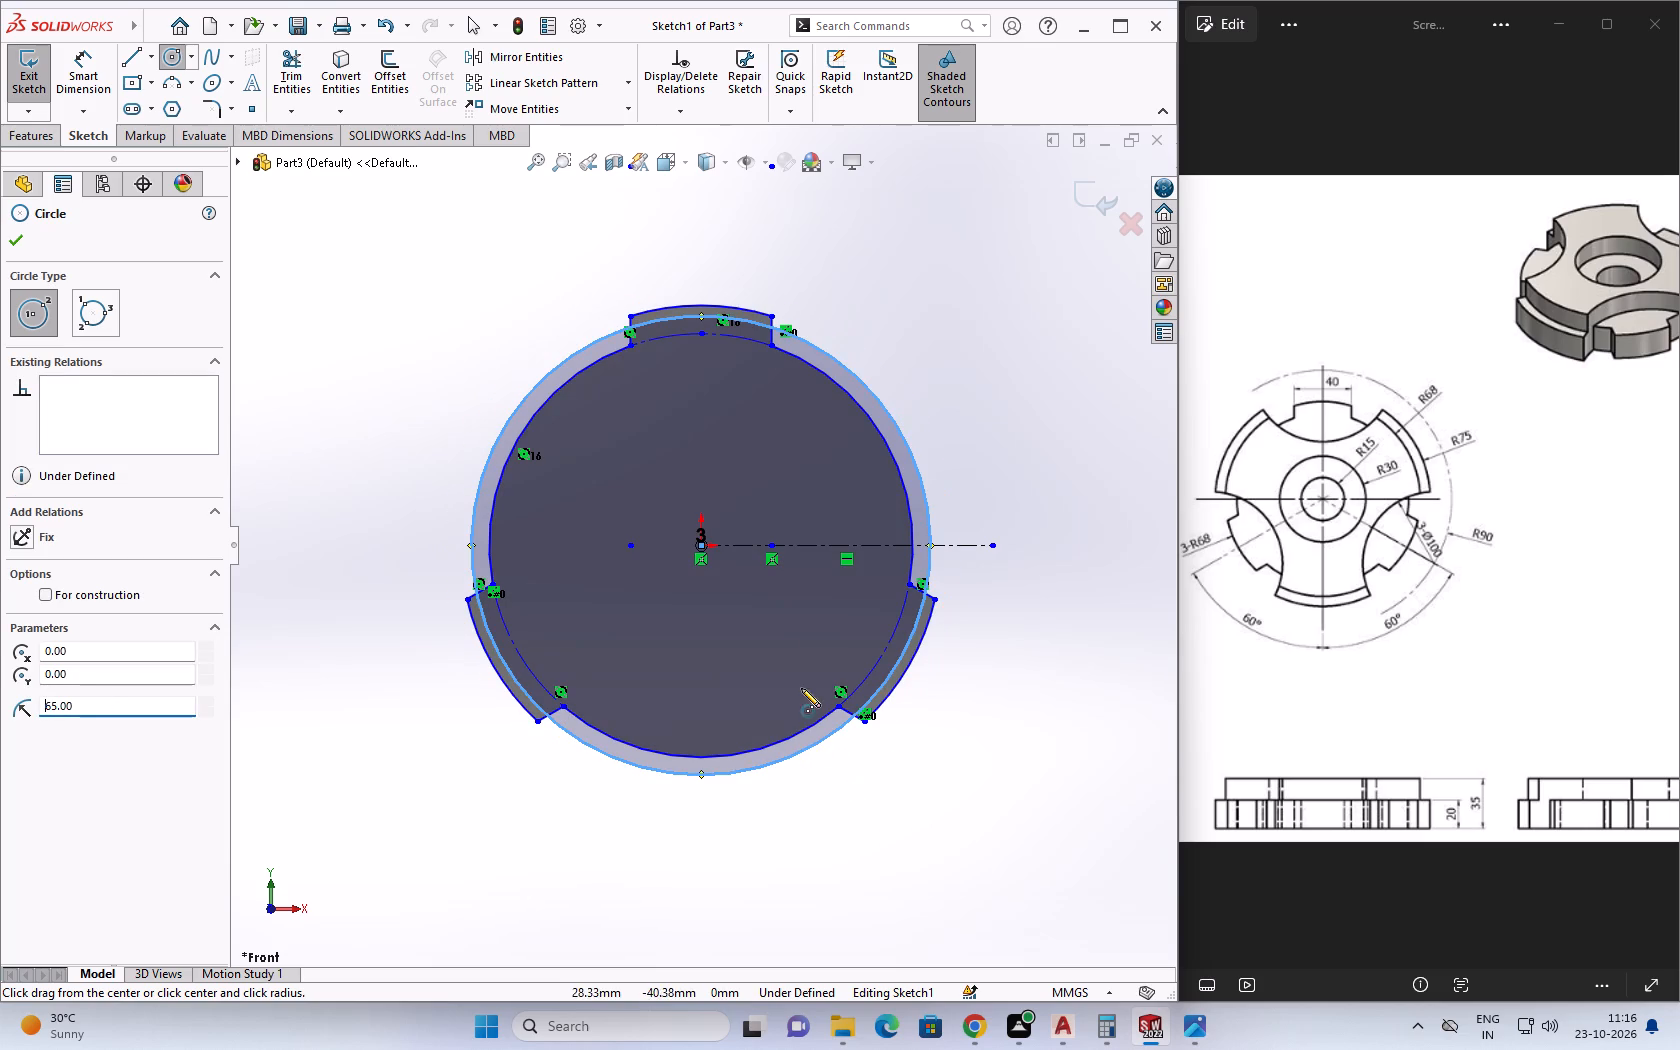
key(Escape)
key(Escape)
key(Escape)
key(Escape)
key(Escape)
key(Escape)
key(Escape)
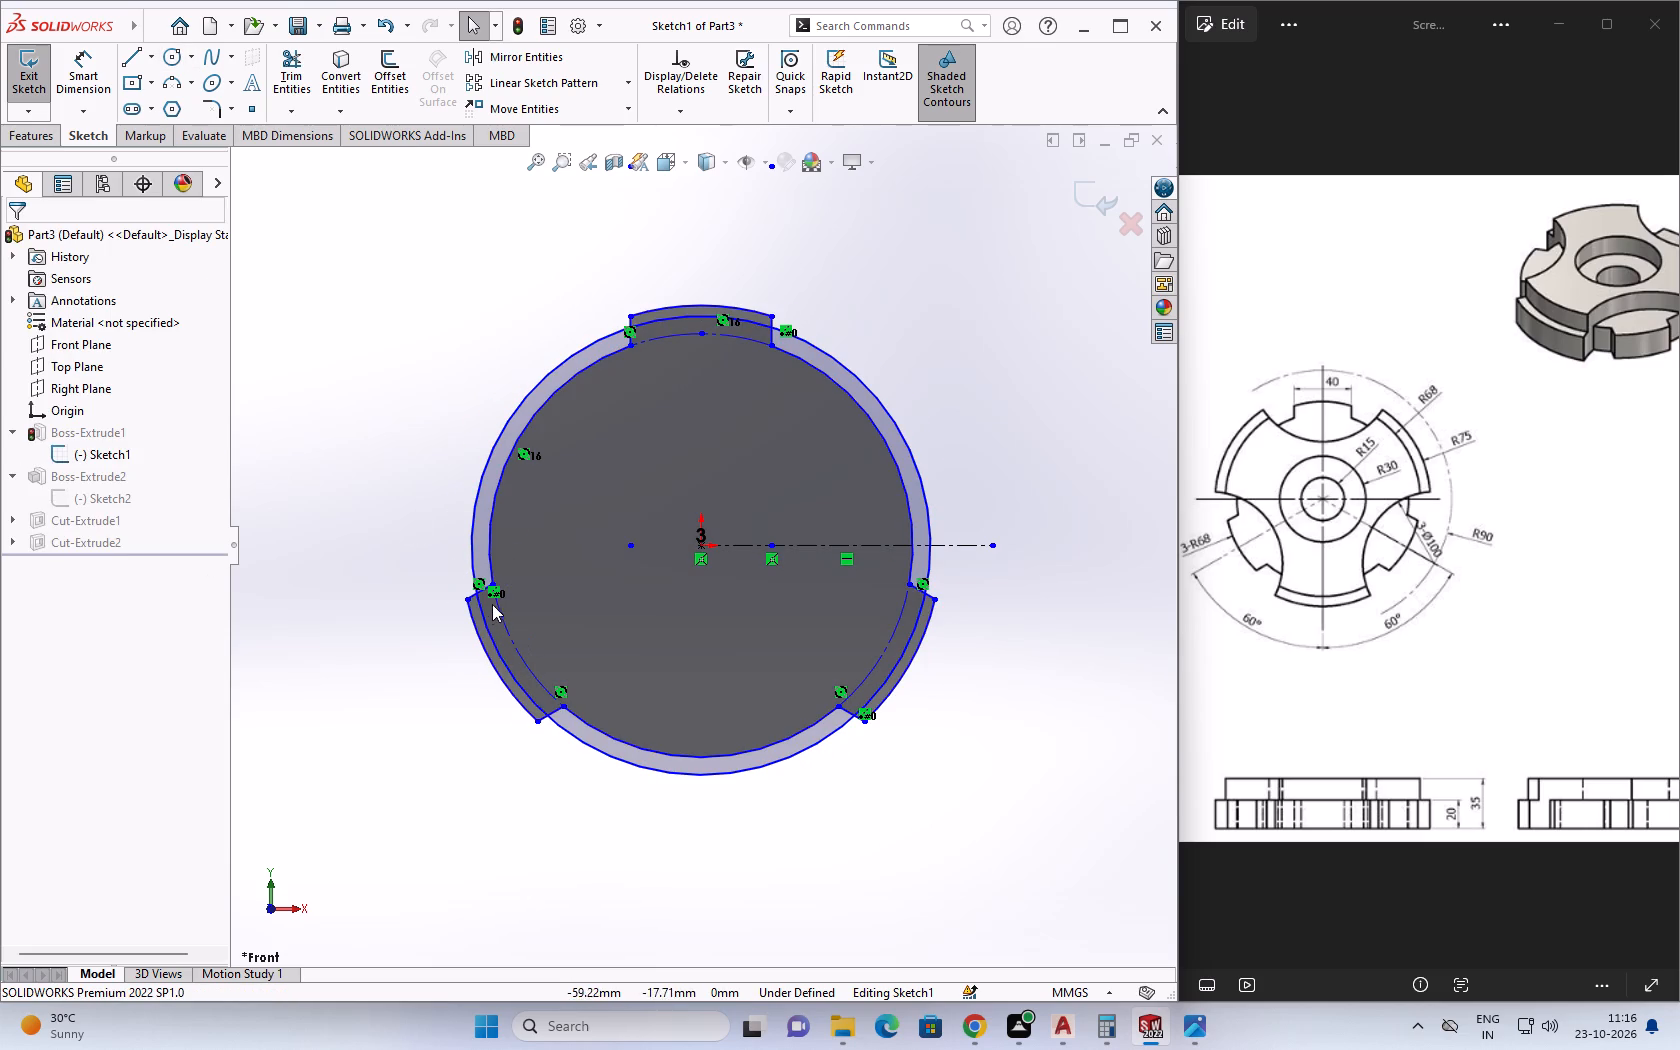
key(Escape)
key(Escape)
key(Escape)
key(Escape)
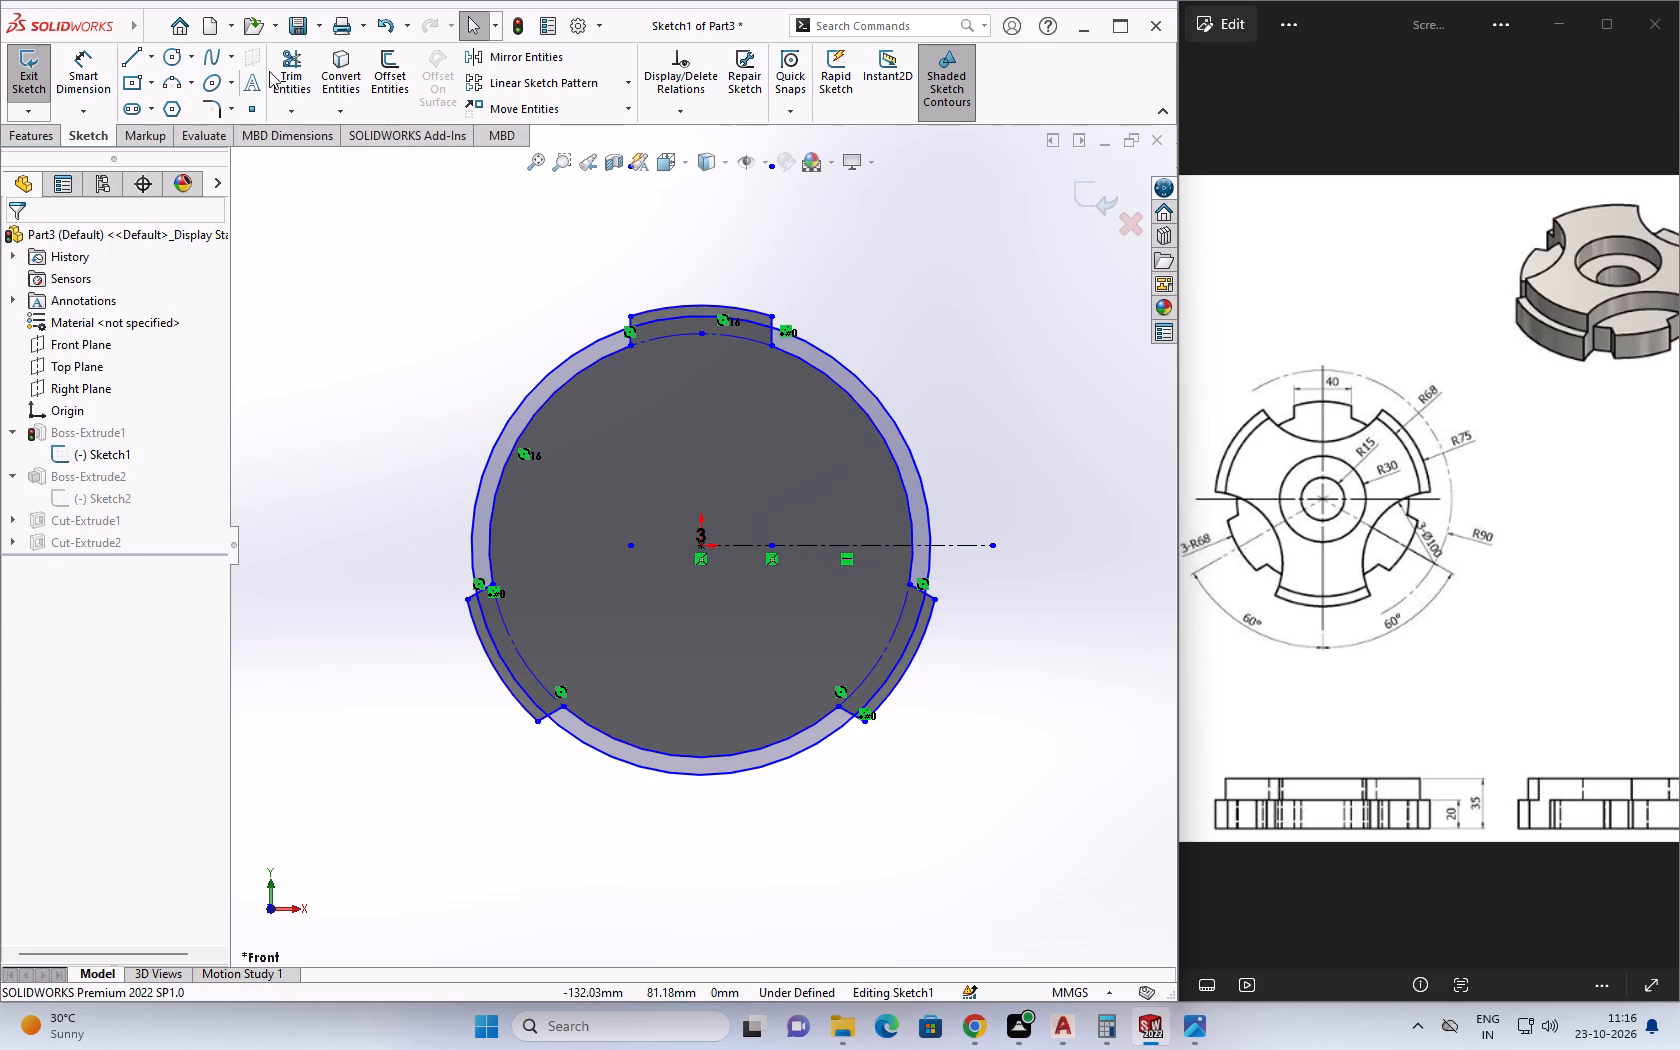
Trim the 60 mm radius circle's arcs on both sides of the top tab and the tab's side lines inside the 65 mm circle.
click(283, 68)
click(582, 373)
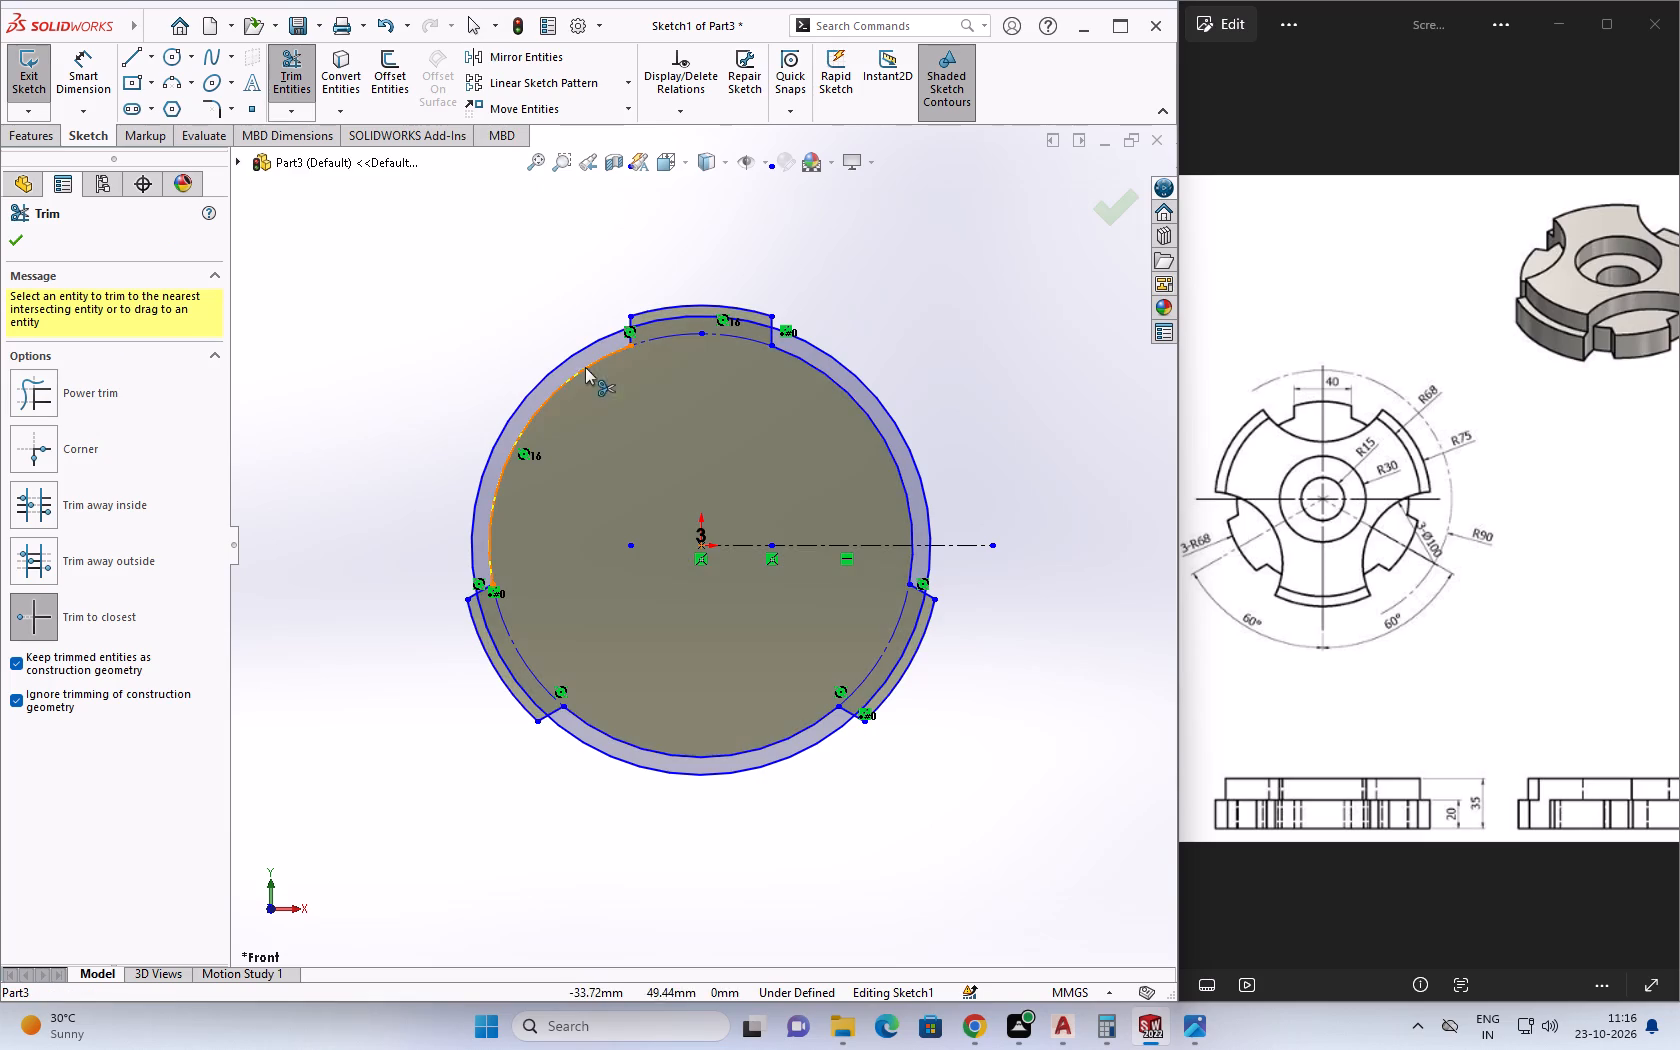
scroll(627, 342, down, 6)
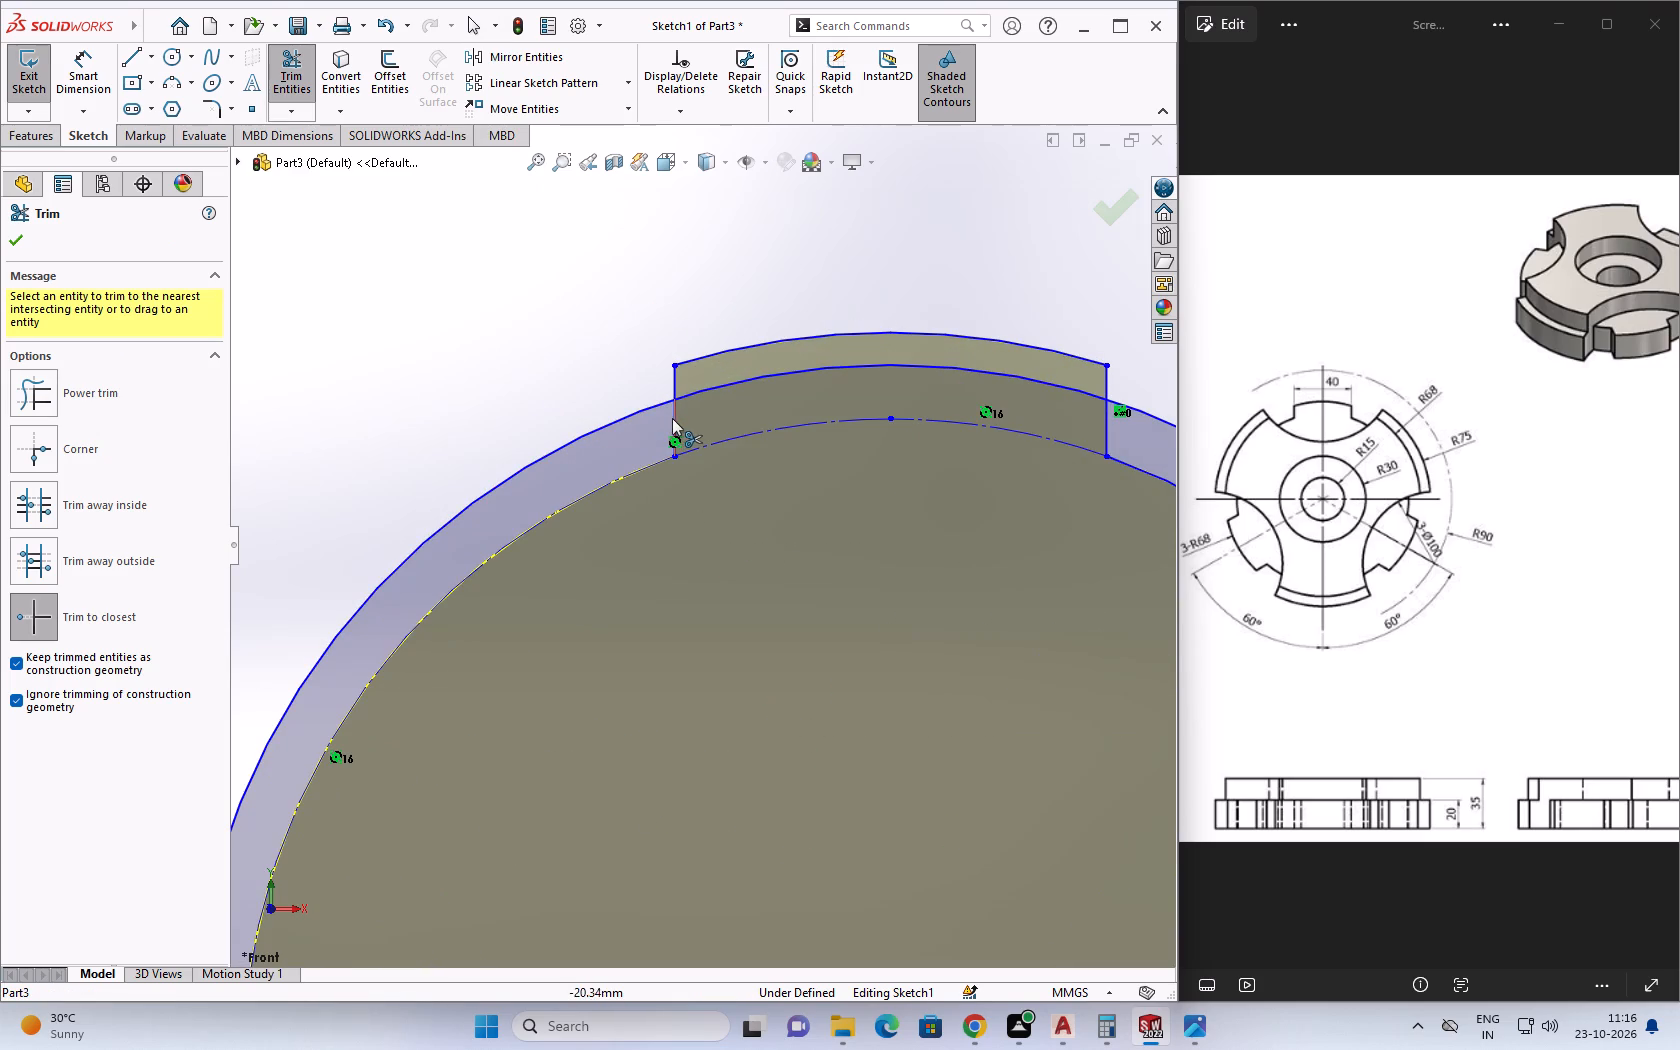
click(672, 418)
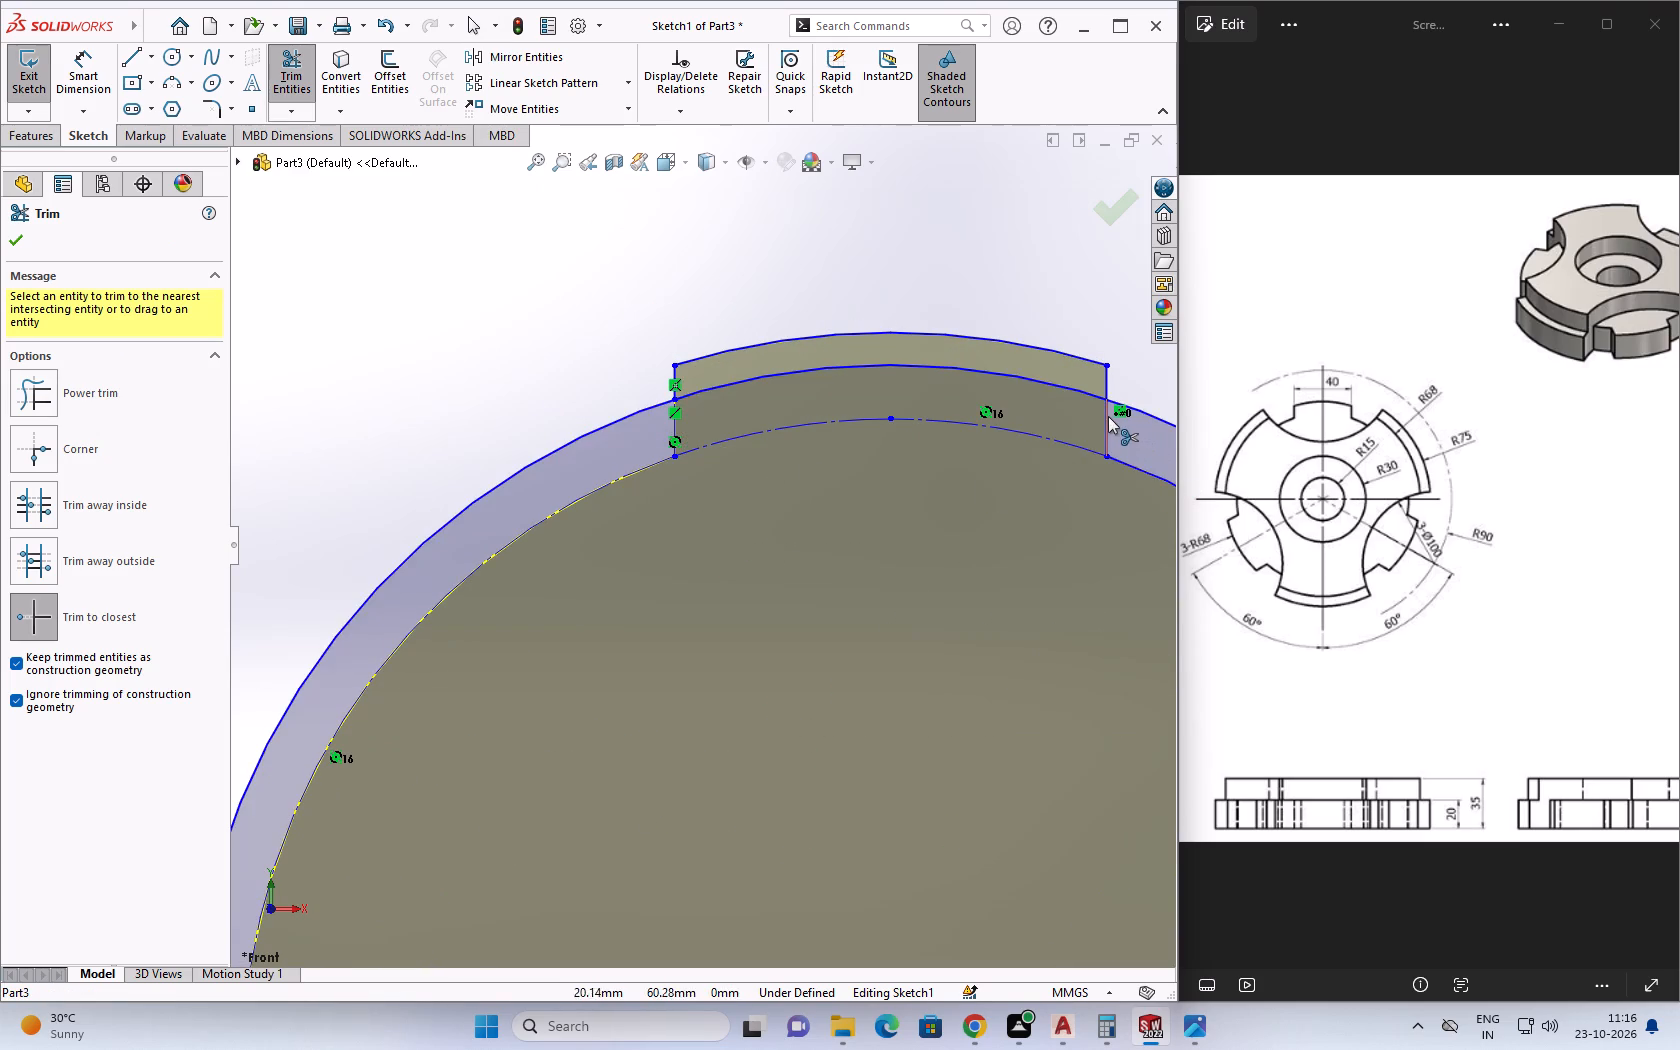
click(1108, 416)
click(1138, 466)
key(Escape)
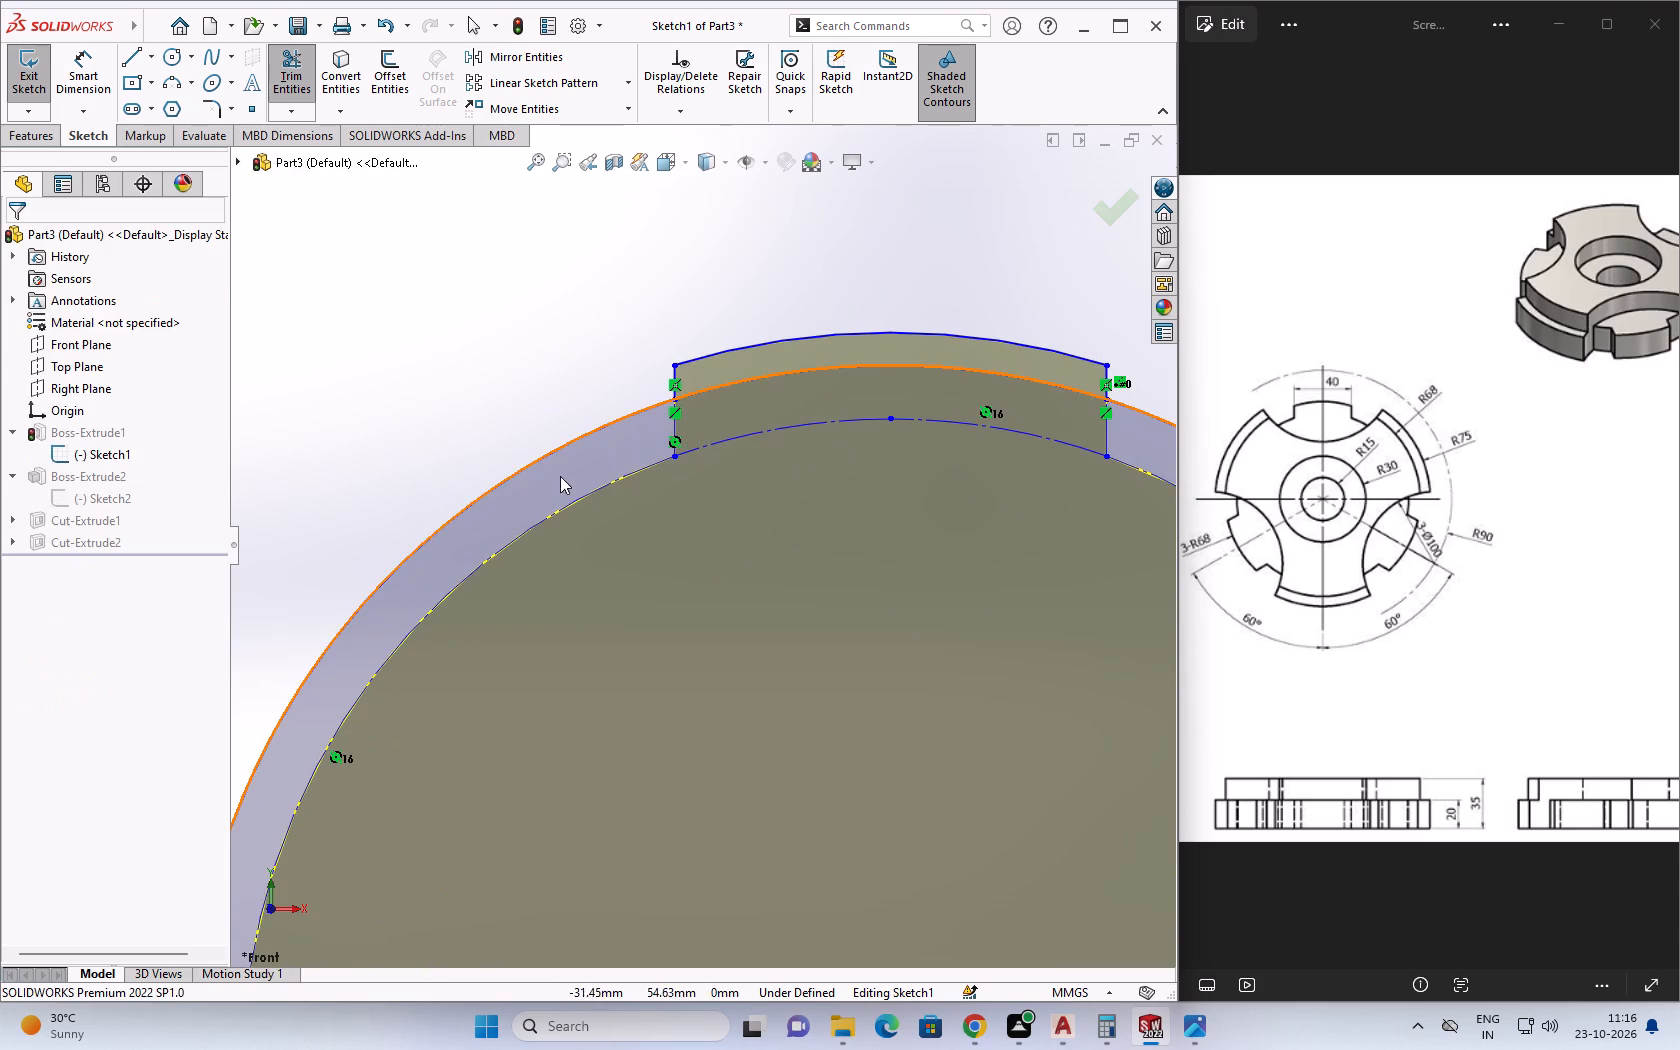
Delete the leftover 60 mm radius arc on the profile's left side and the adjoining construction arc under the top tab's left half.
click(585, 499)
key(Delete)
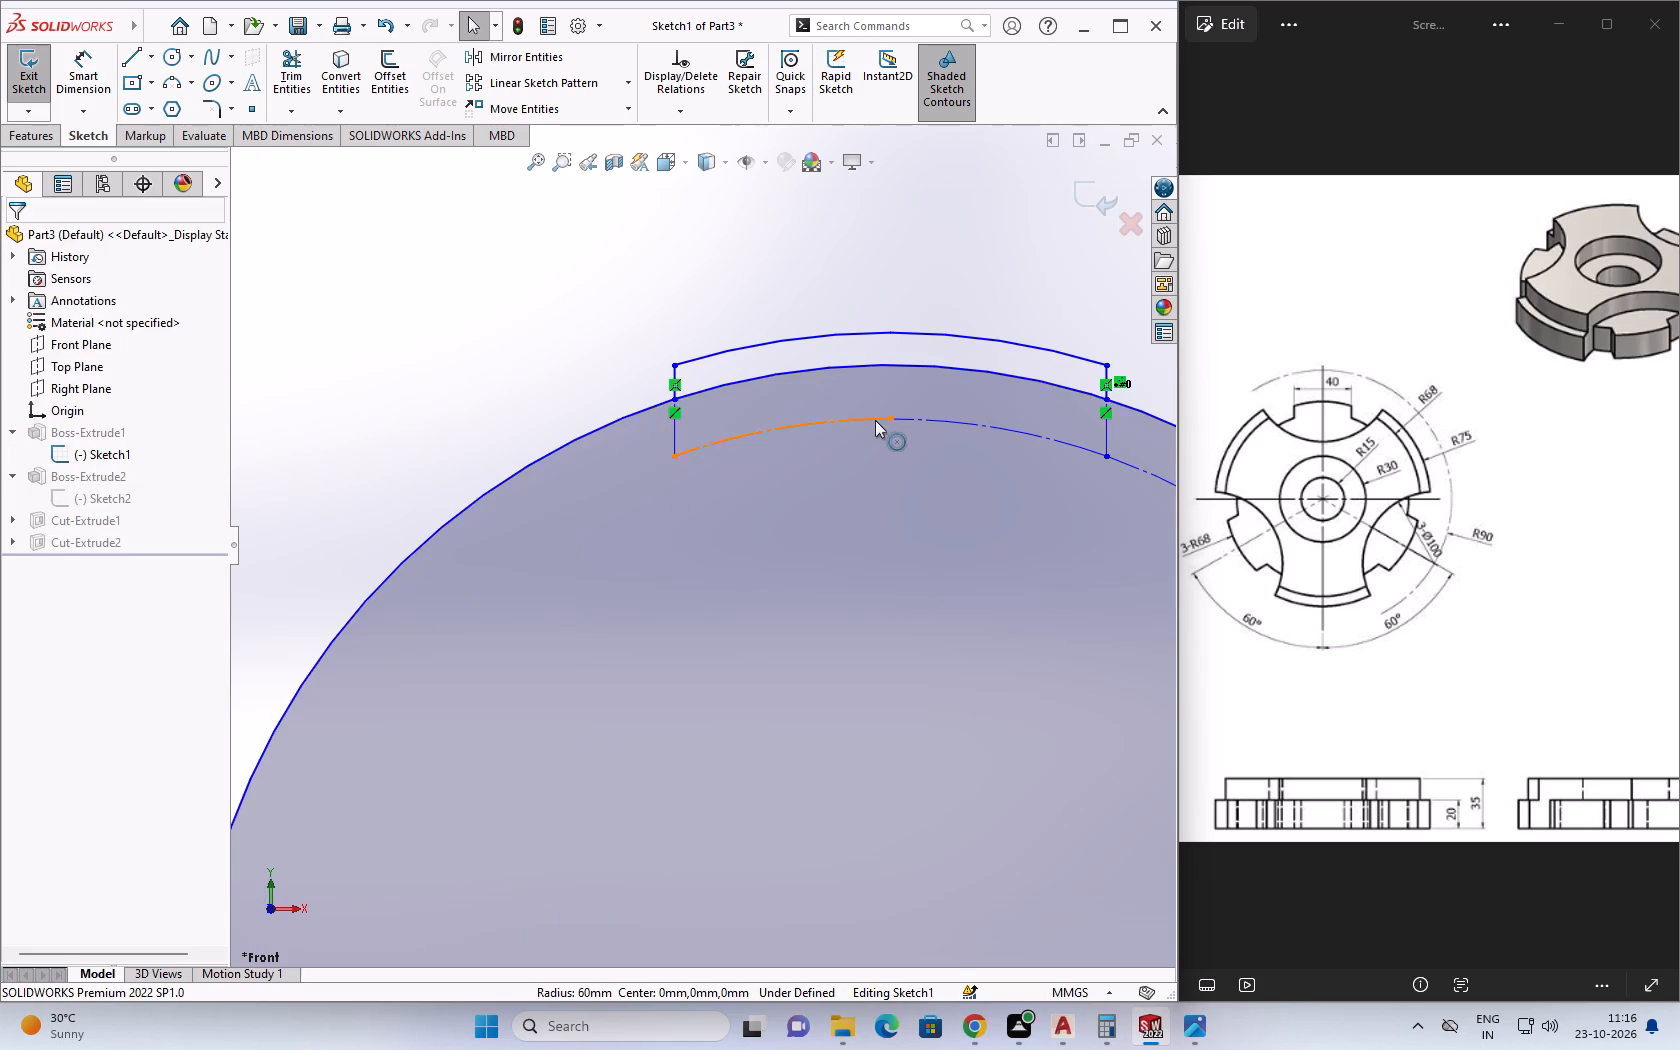
click(875, 420)
key(Delete)
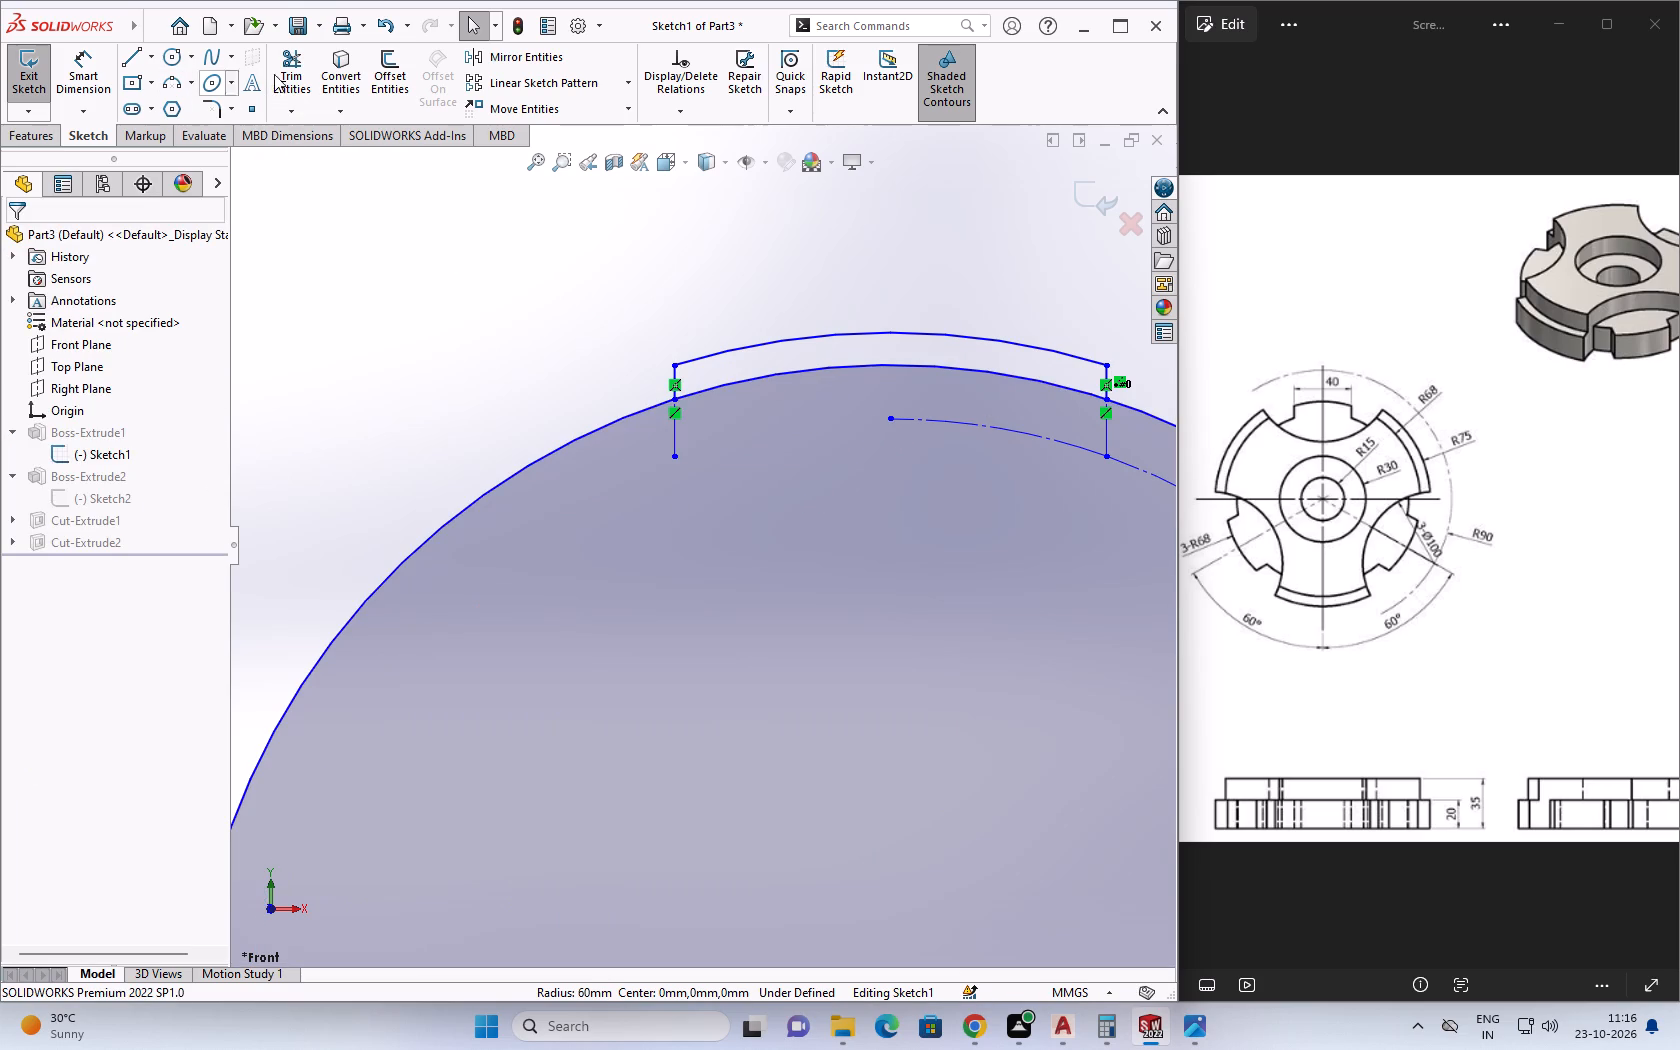
Trim the 65 mm radius circle where it crosses the top tab.
click(294, 77)
click(759, 375)
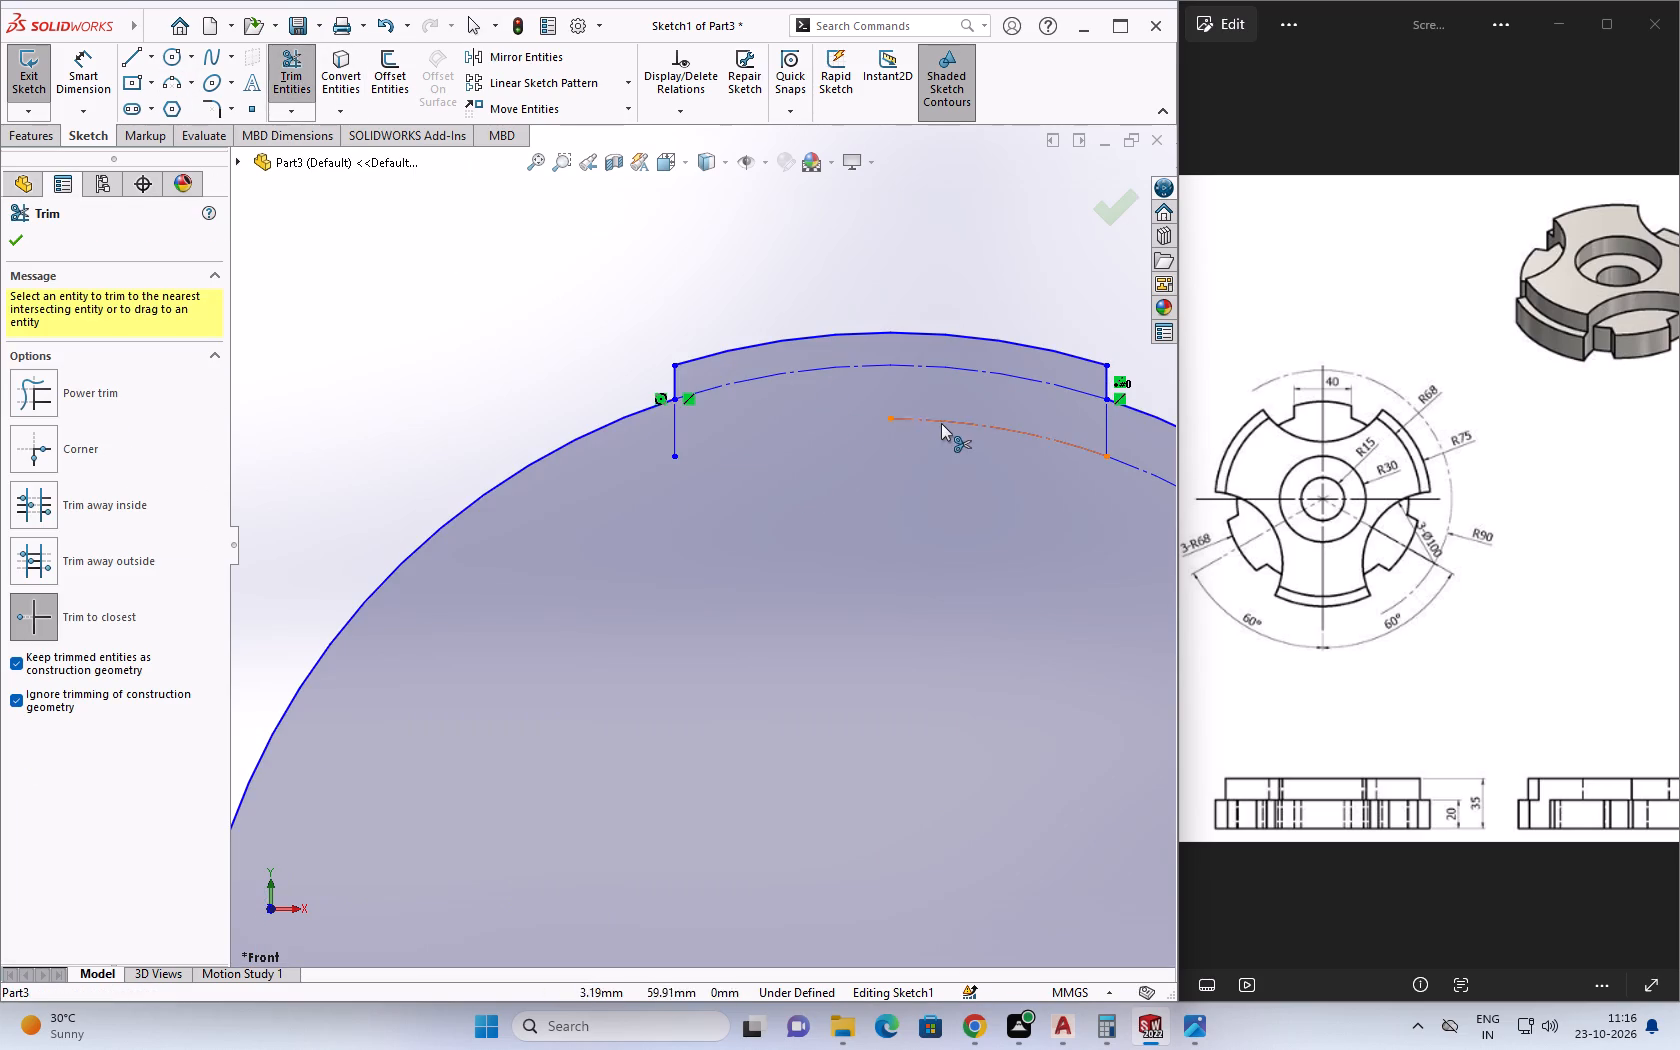
click(947, 423)
Trim the bottom arc of the 60 mm radius circle between the two lower tabs.
scroll(1052, 433, down, 5)
scroll(917, 401, up, 5)
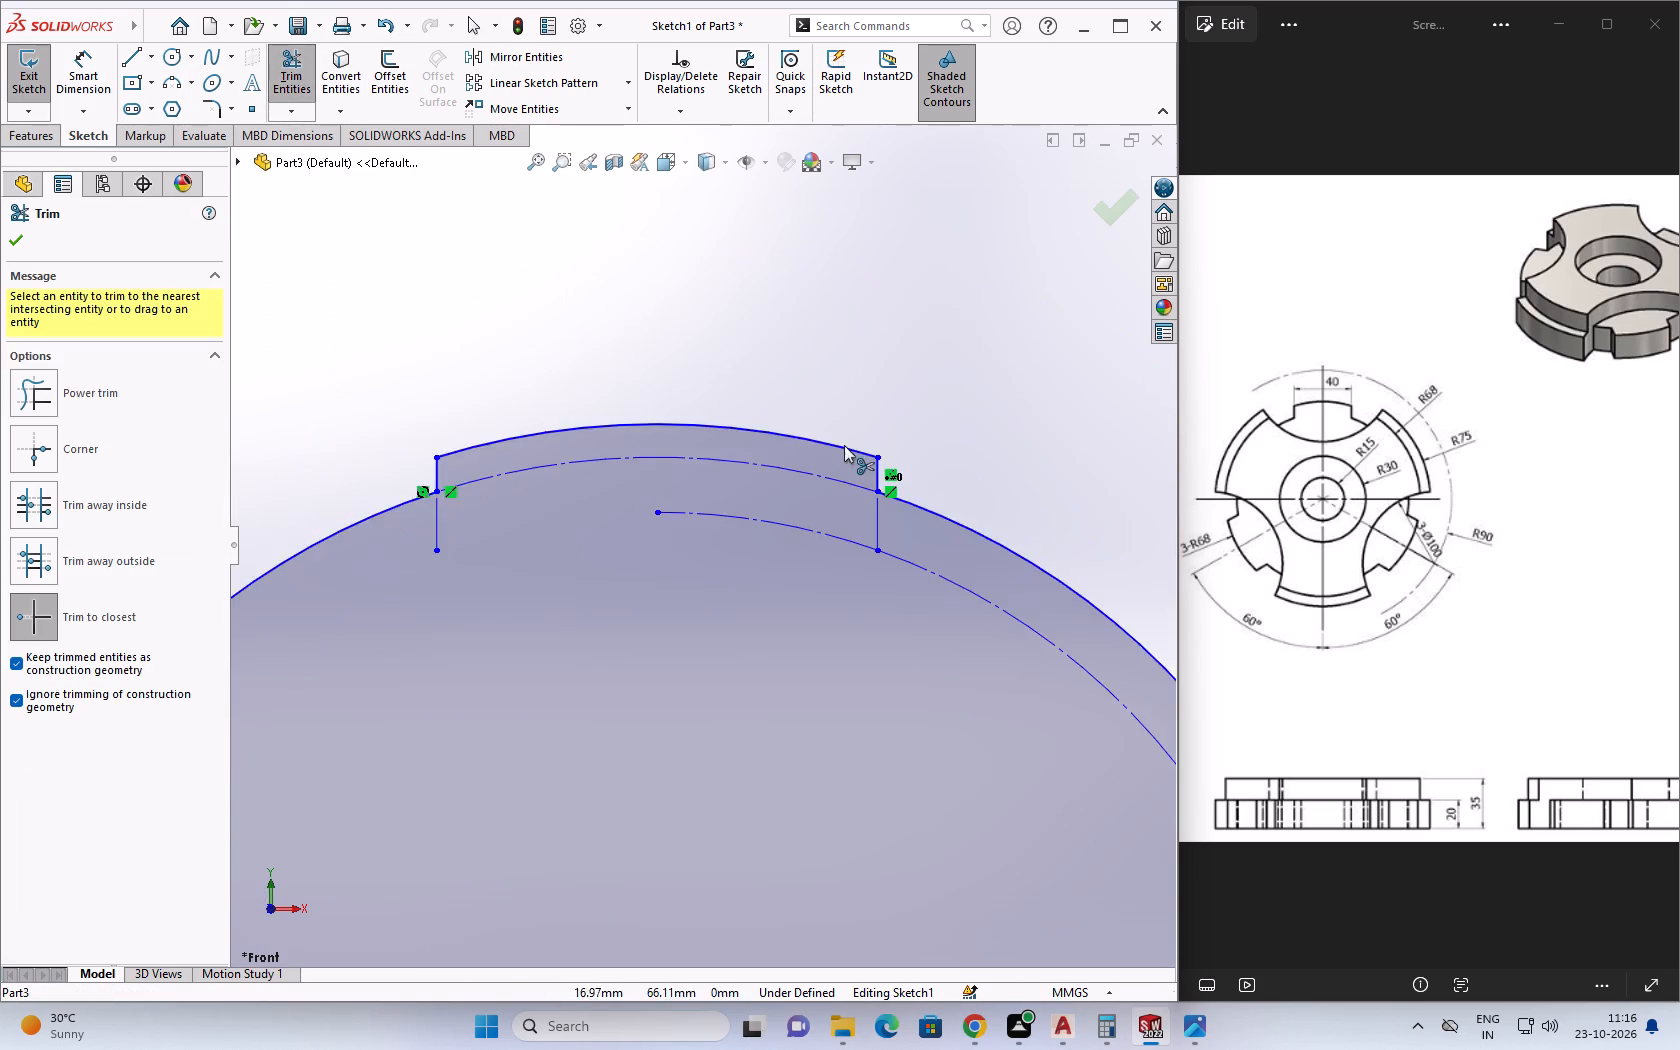
scroll(844, 445, up, 6)
scroll(826, 886, down, 1)
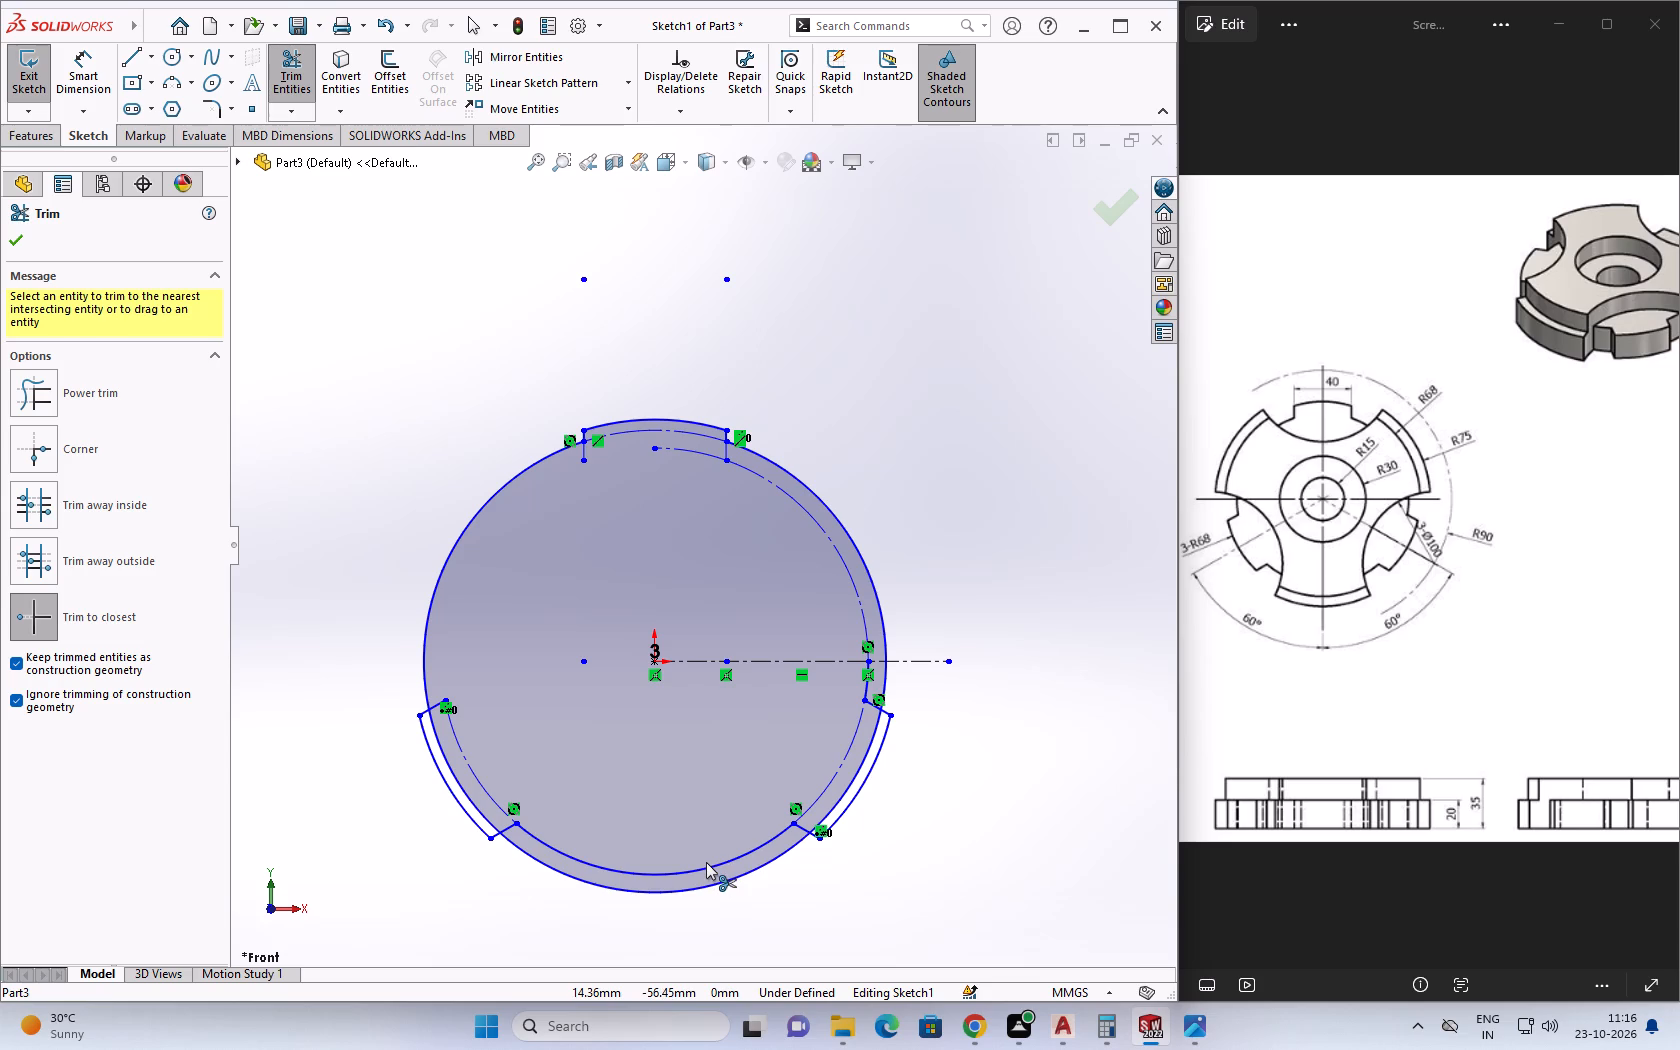
click(706, 862)
click(706, 865)
Trim the lower-left tab's side lines inside the 65 mm radius circle and the circle's arc across that tab.
scroll(511, 819, down, 3)
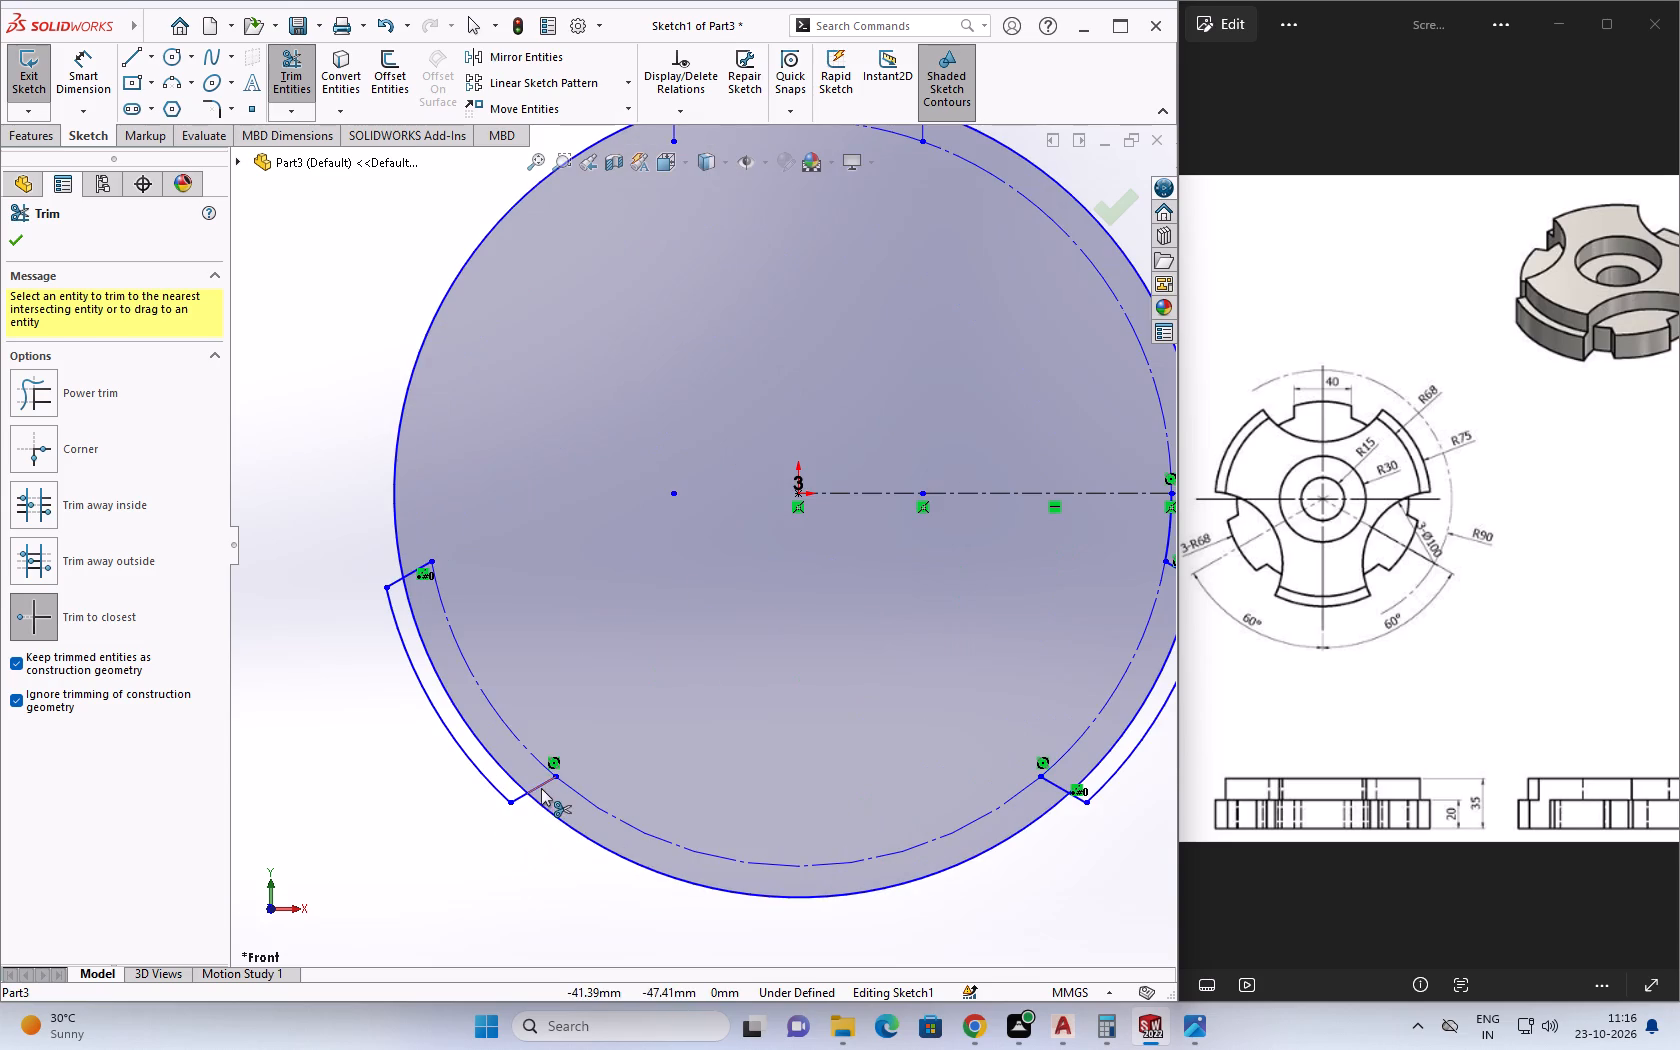
click(541, 788)
click(496, 753)
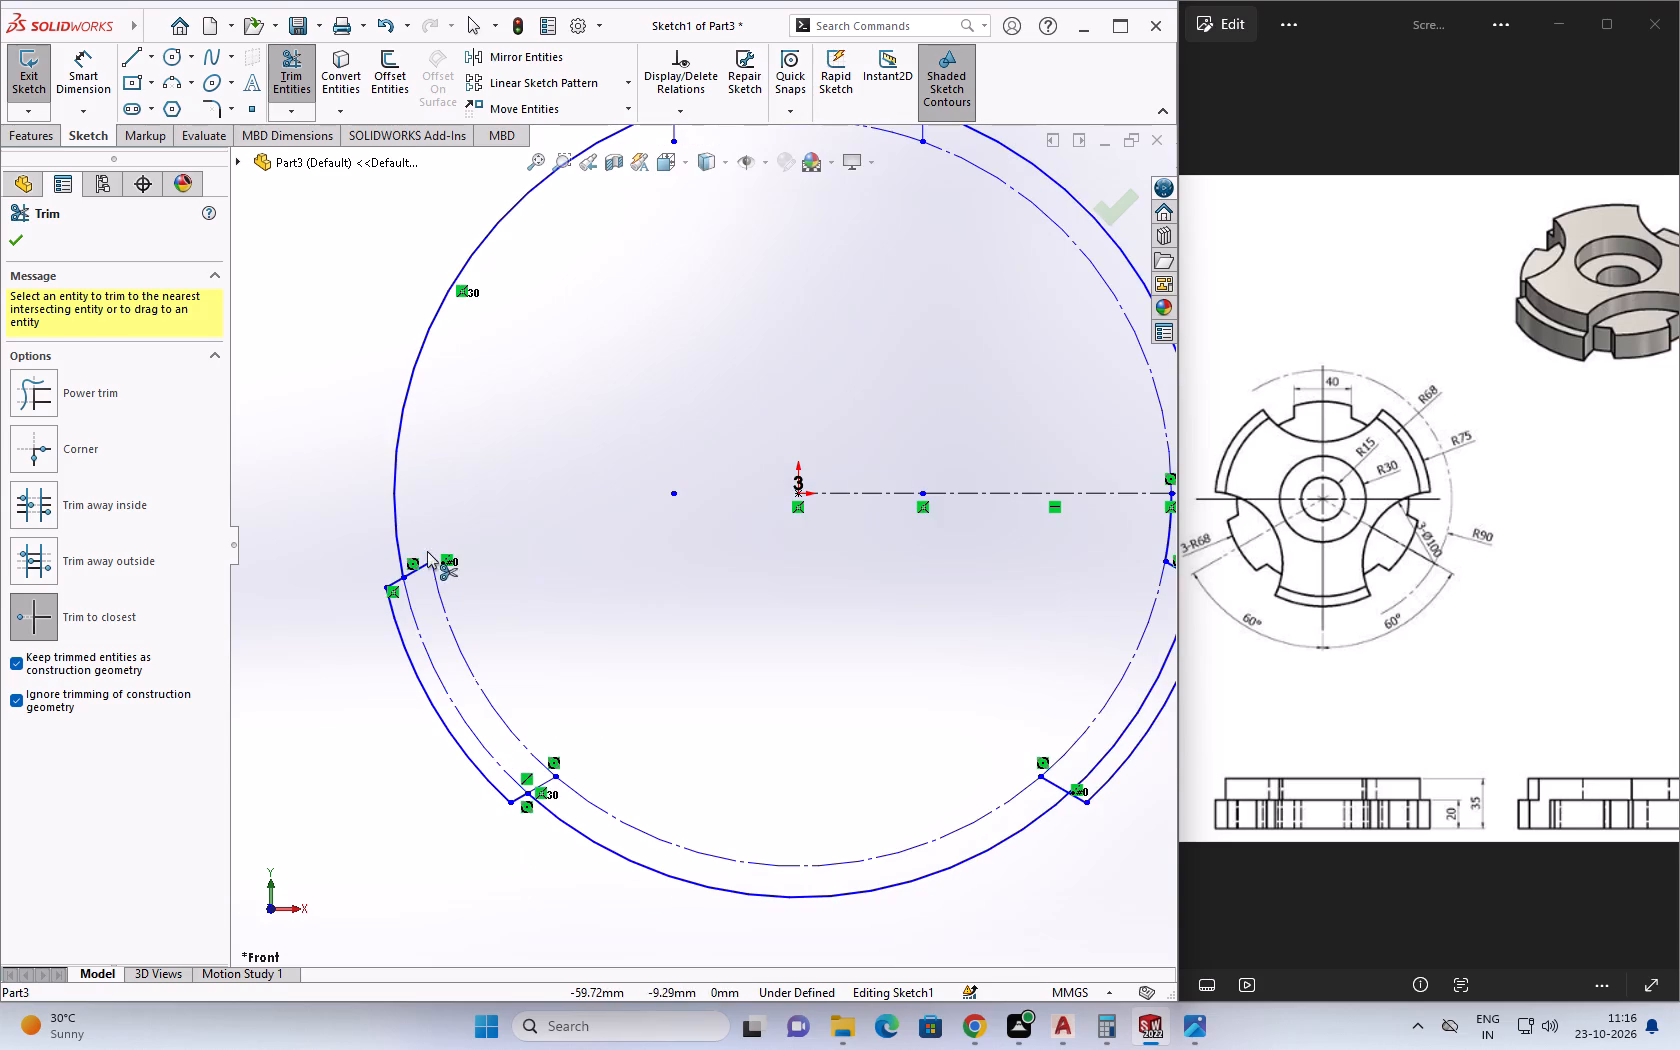
click(426, 568)
click(550, 779)
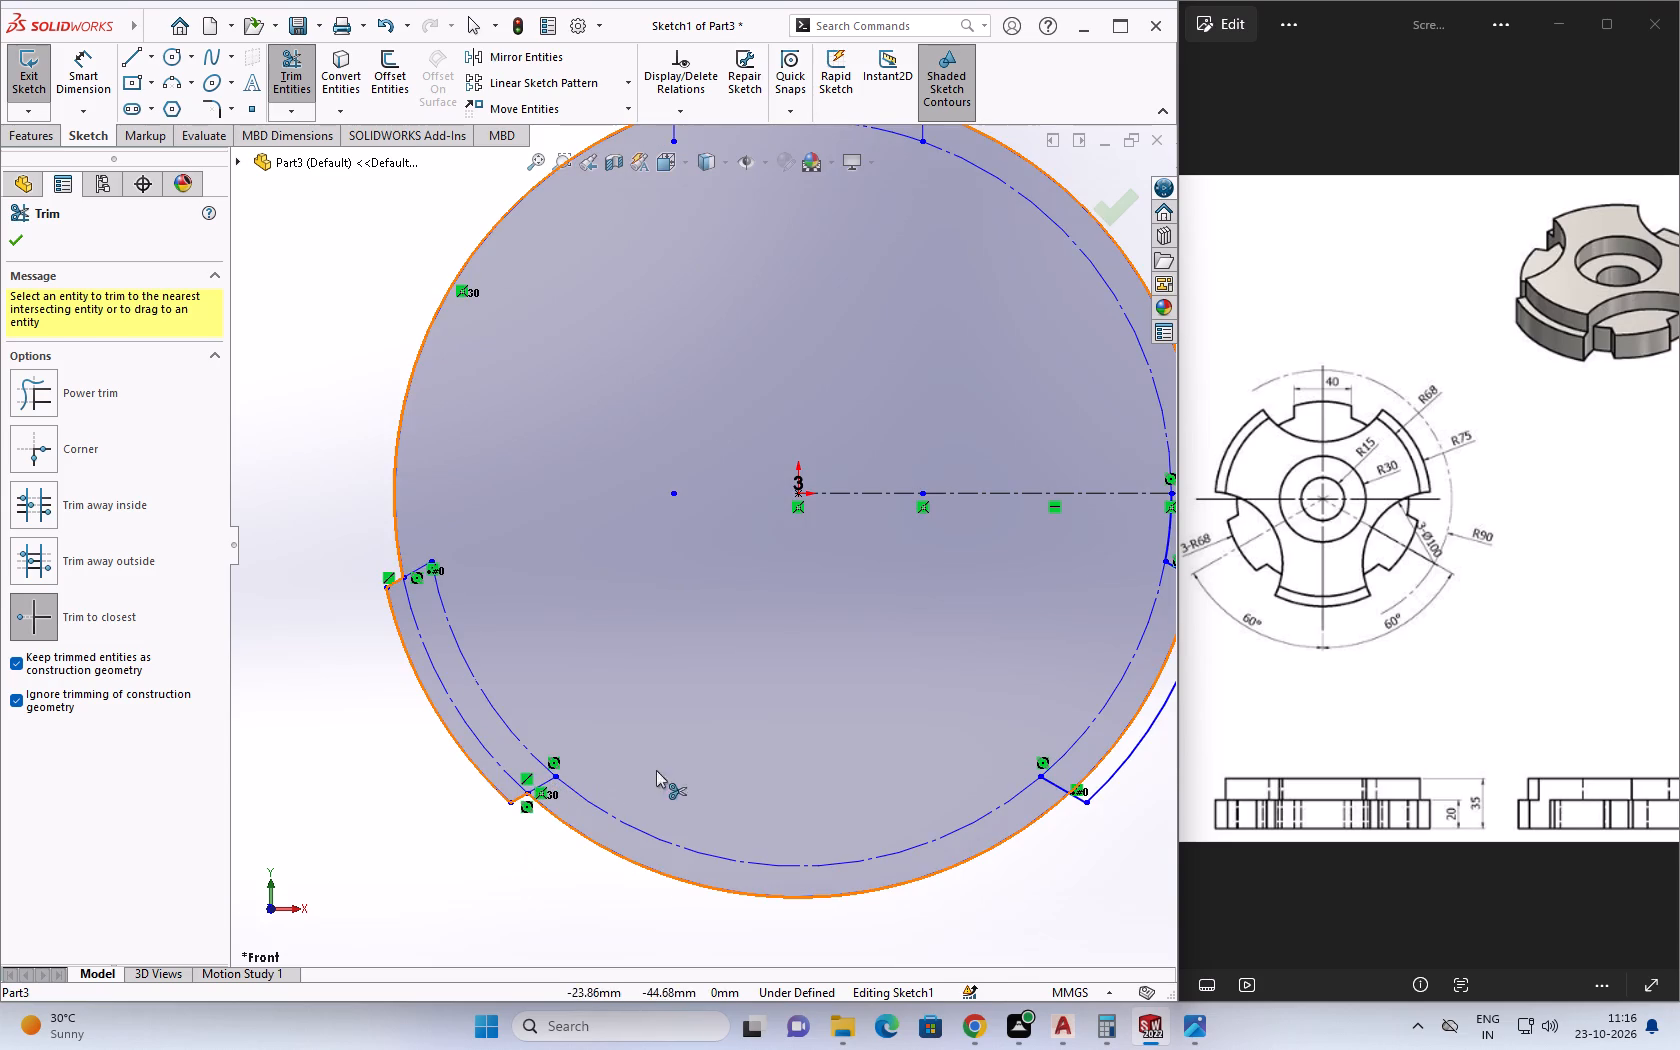
Trim the lower-right tab's inner side lines, the short 60 mm radius arc above it, and the 65 mm circle's arc across the tab.
click(1051, 788)
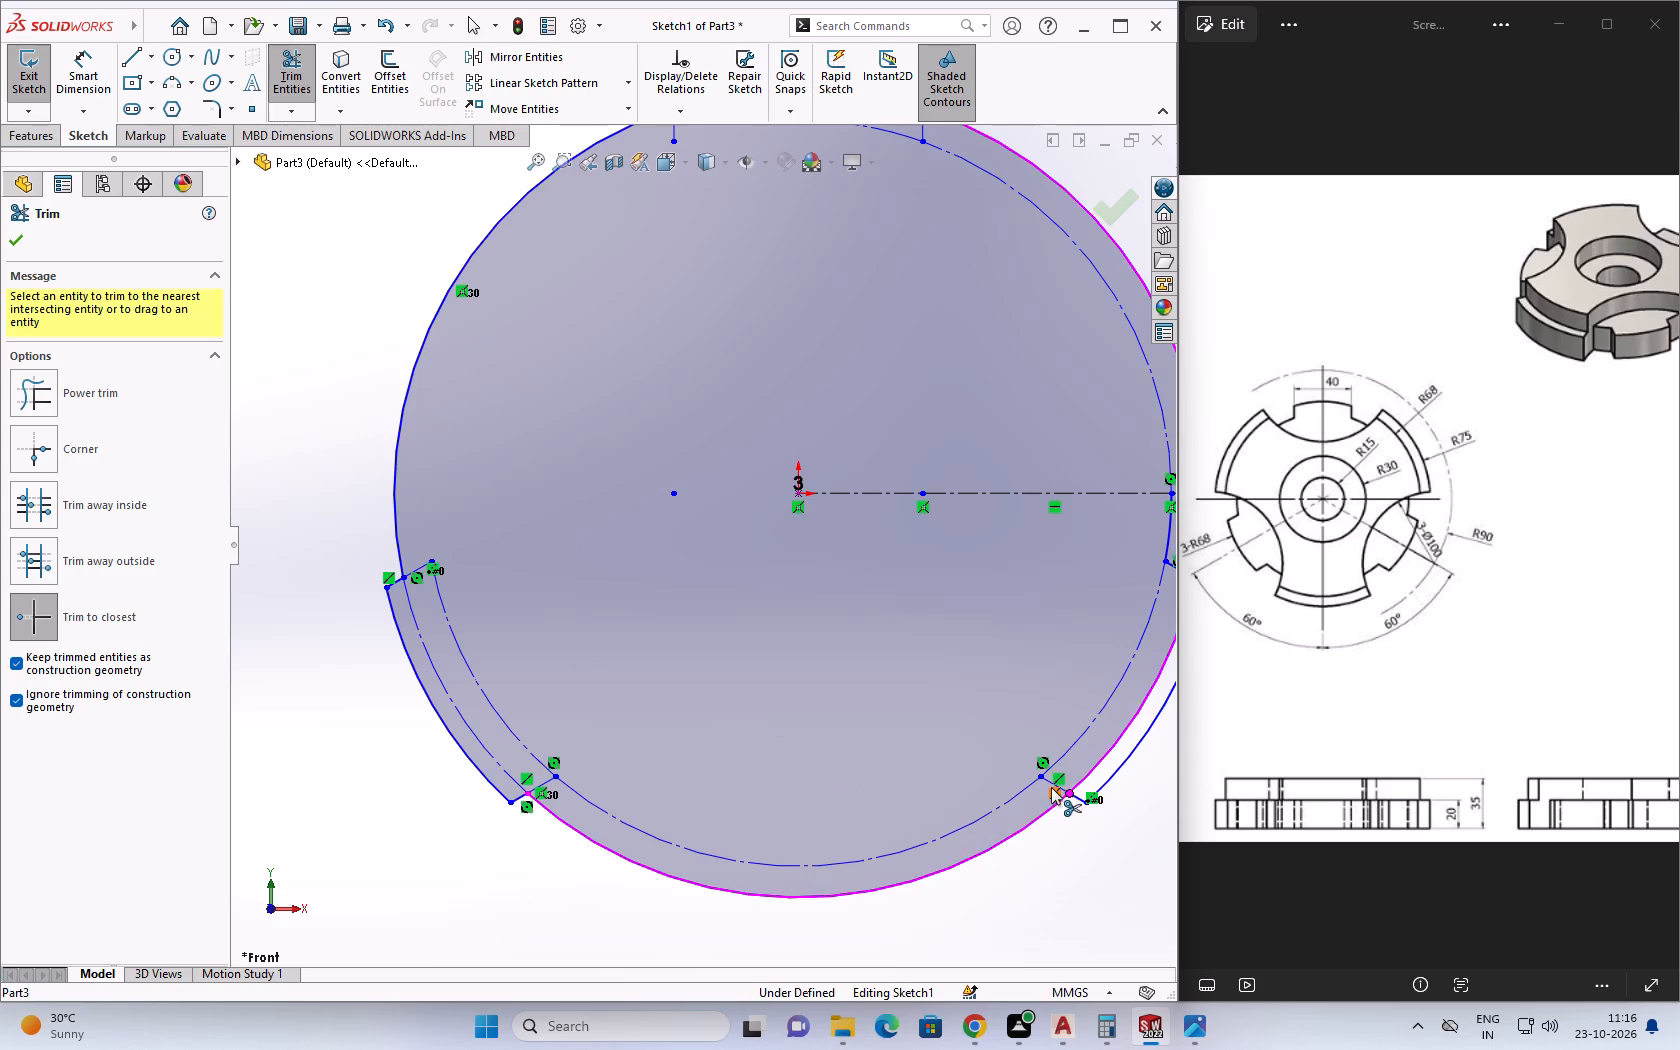
scroll(736, 721, up, 3)
scroll(967, 562, down, 4)
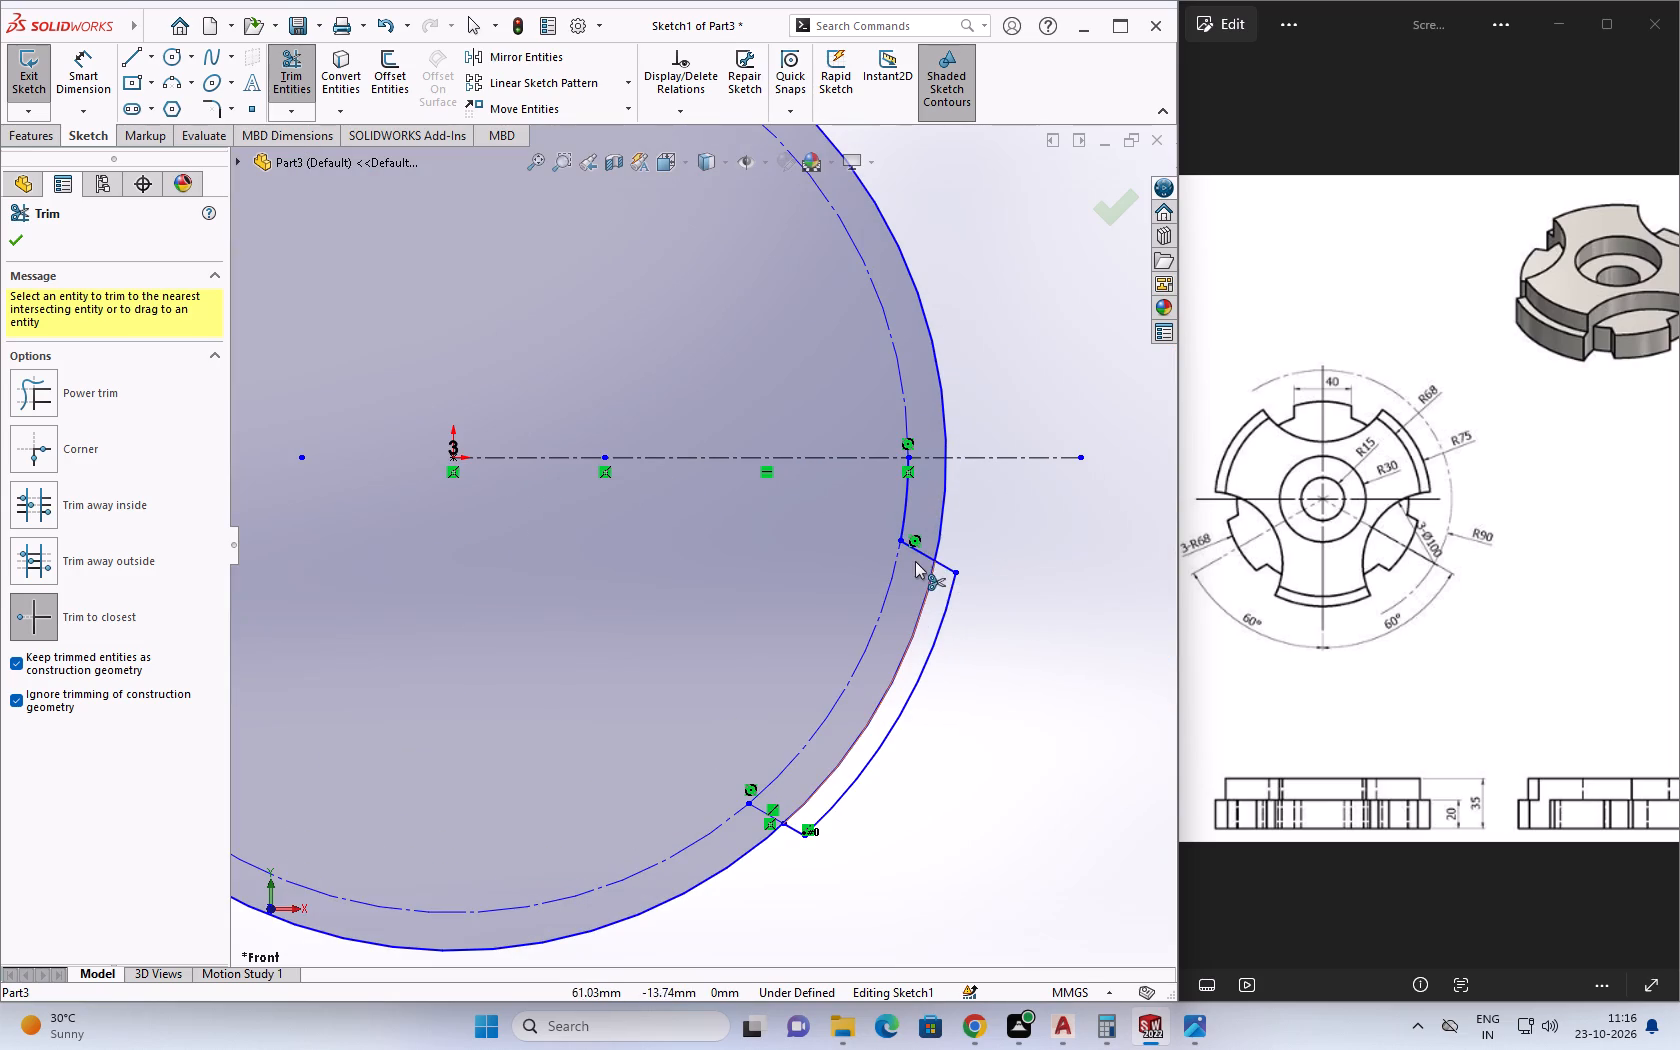
click(916, 552)
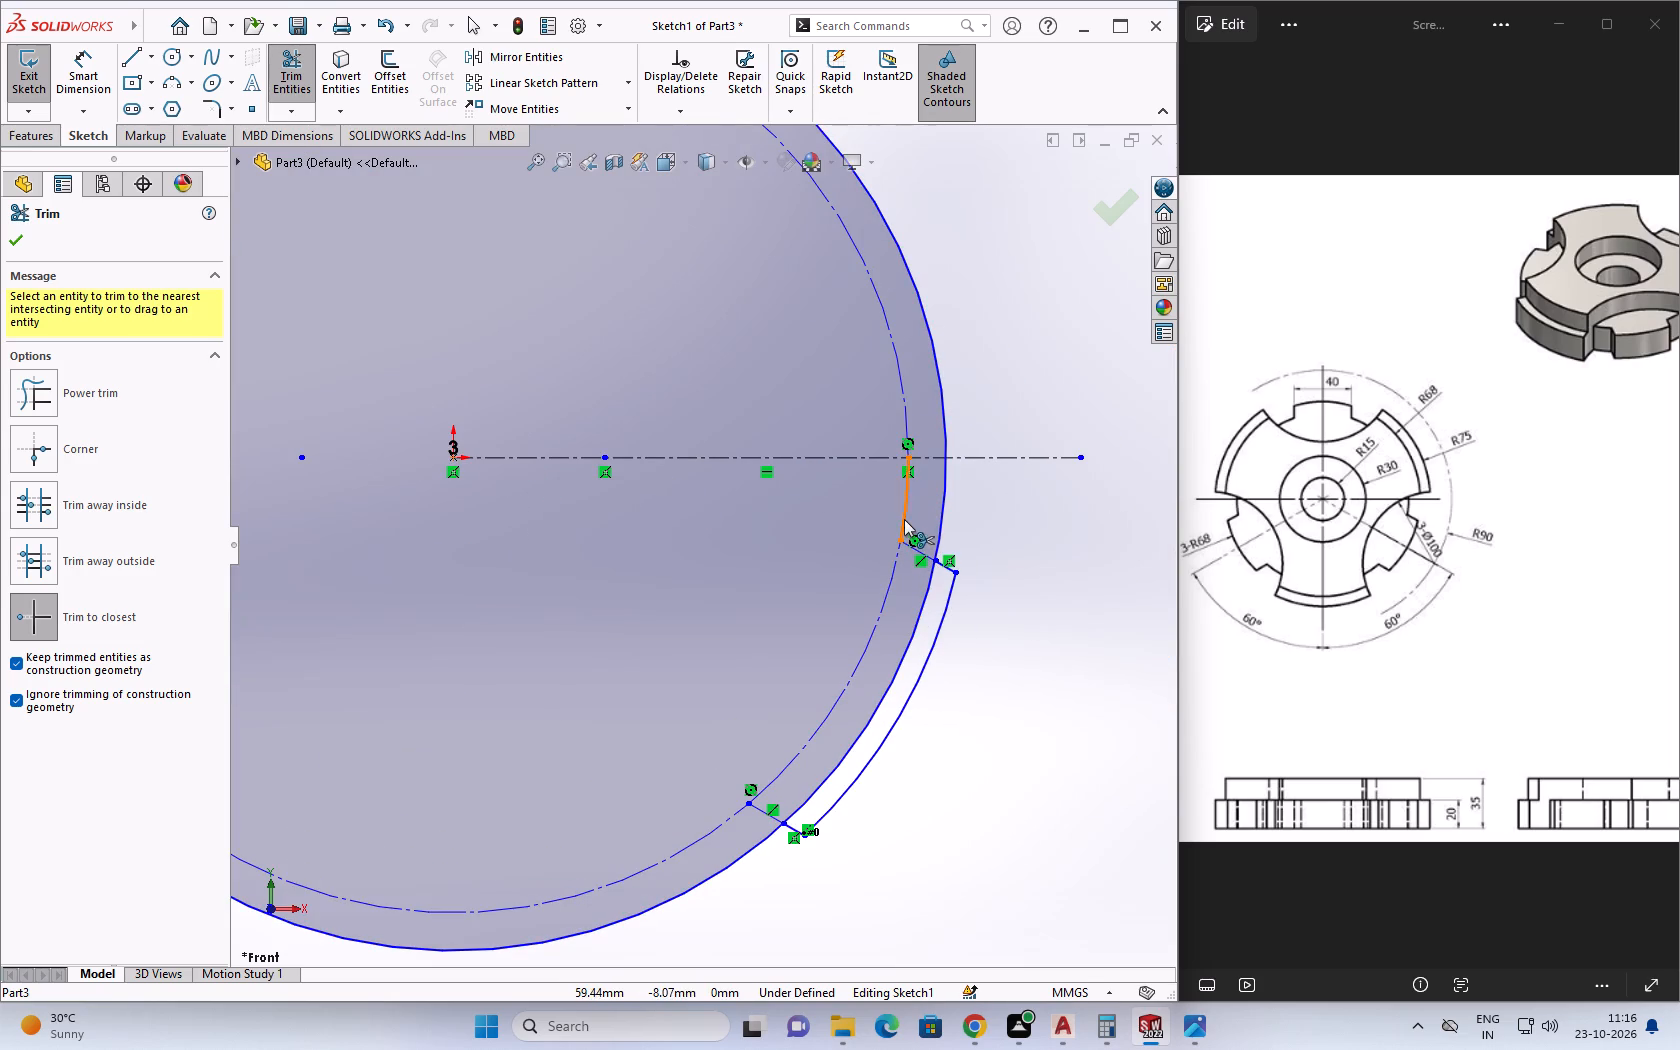
click(904, 519)
key(Escape)
key(Escape)
scroll(943, 748, up, 5)
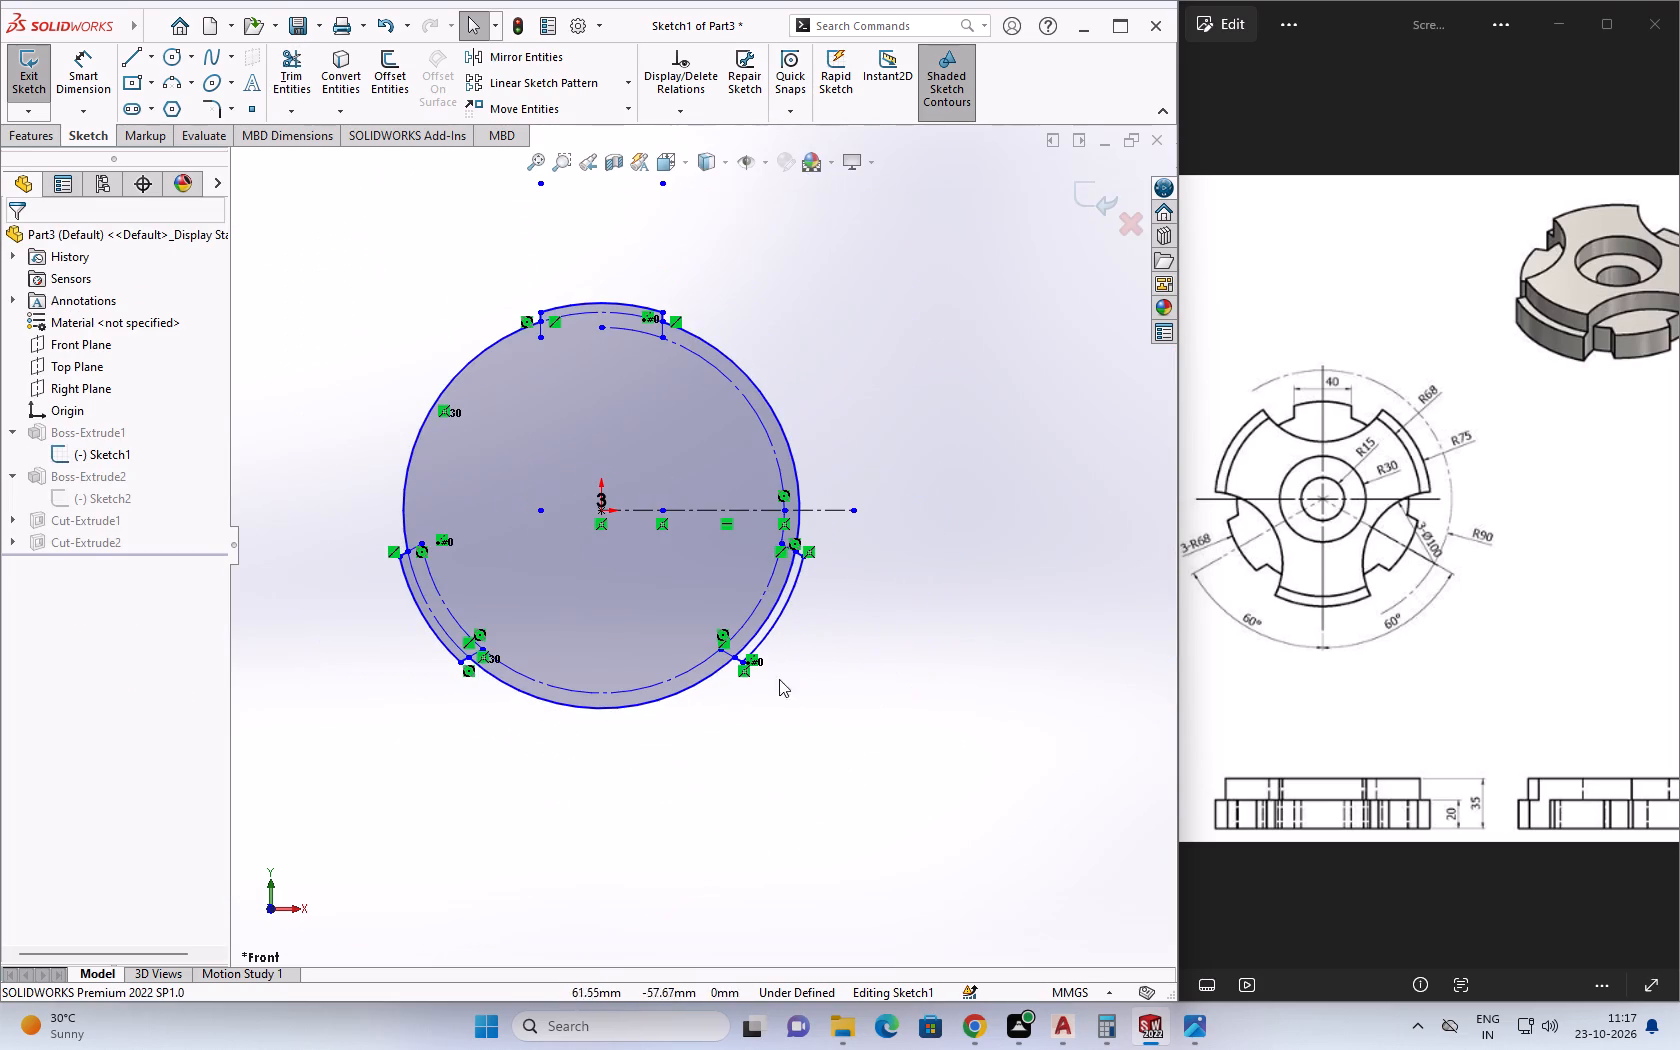
scroll(748, 654, down, 2)
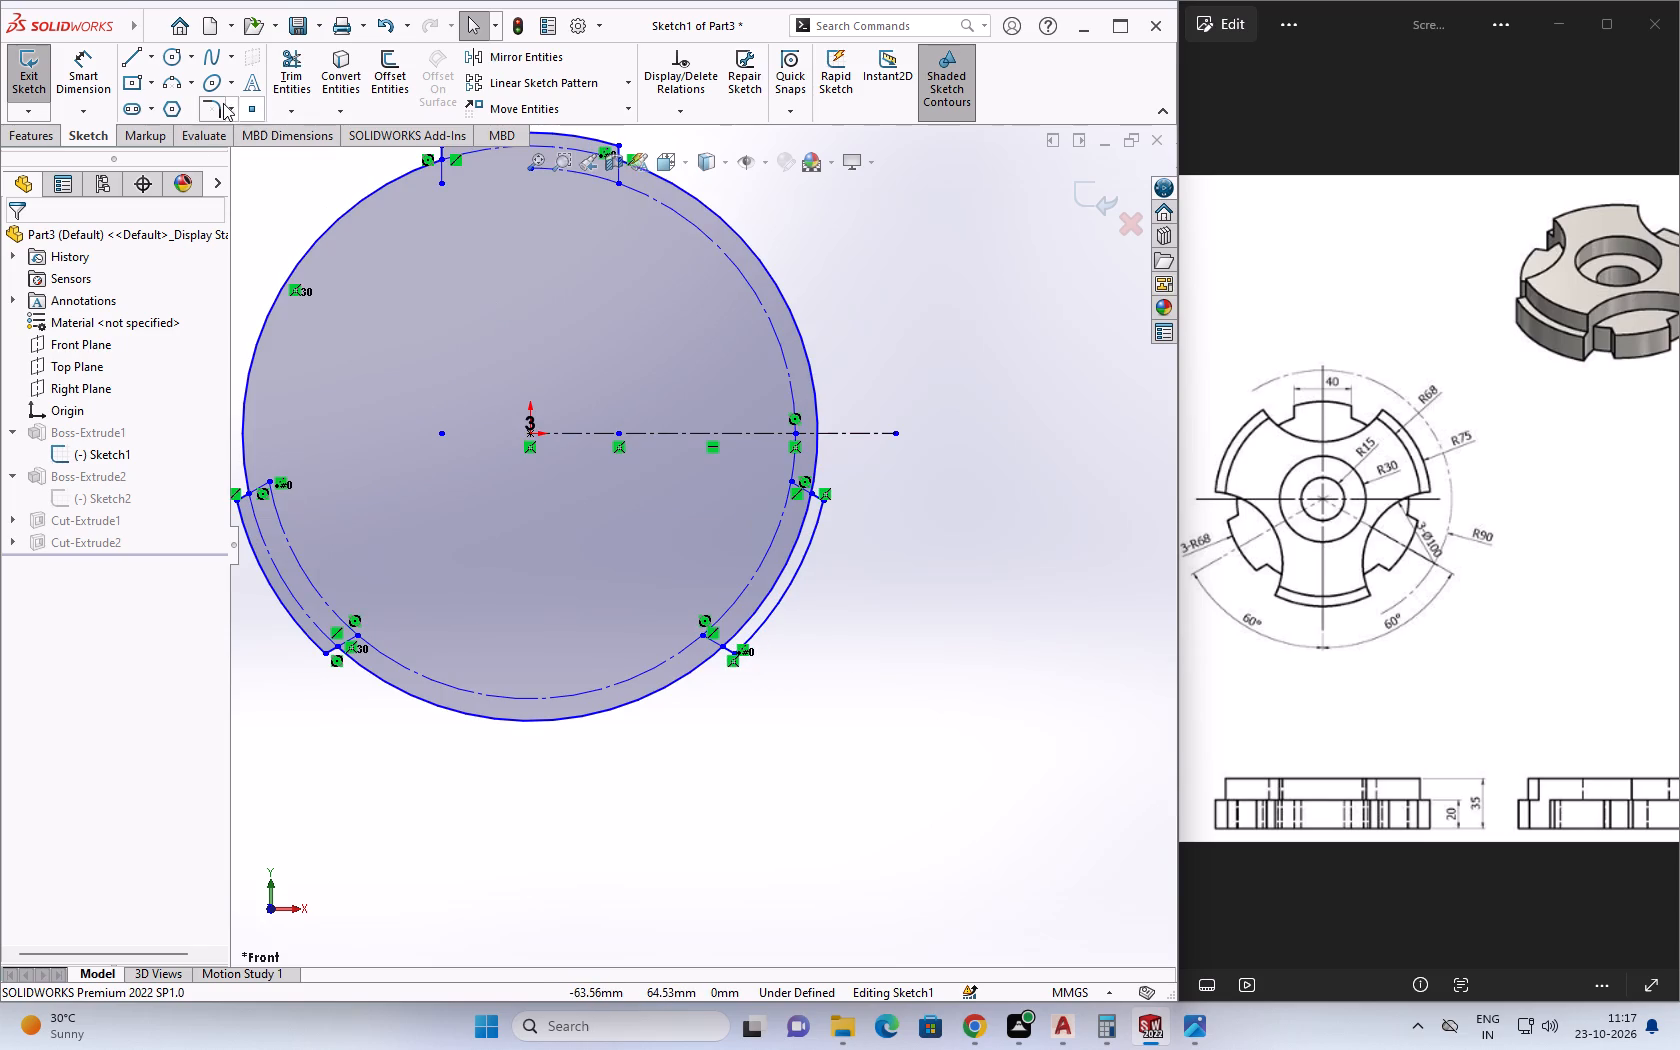
click(296, 76)
click(781, 567)
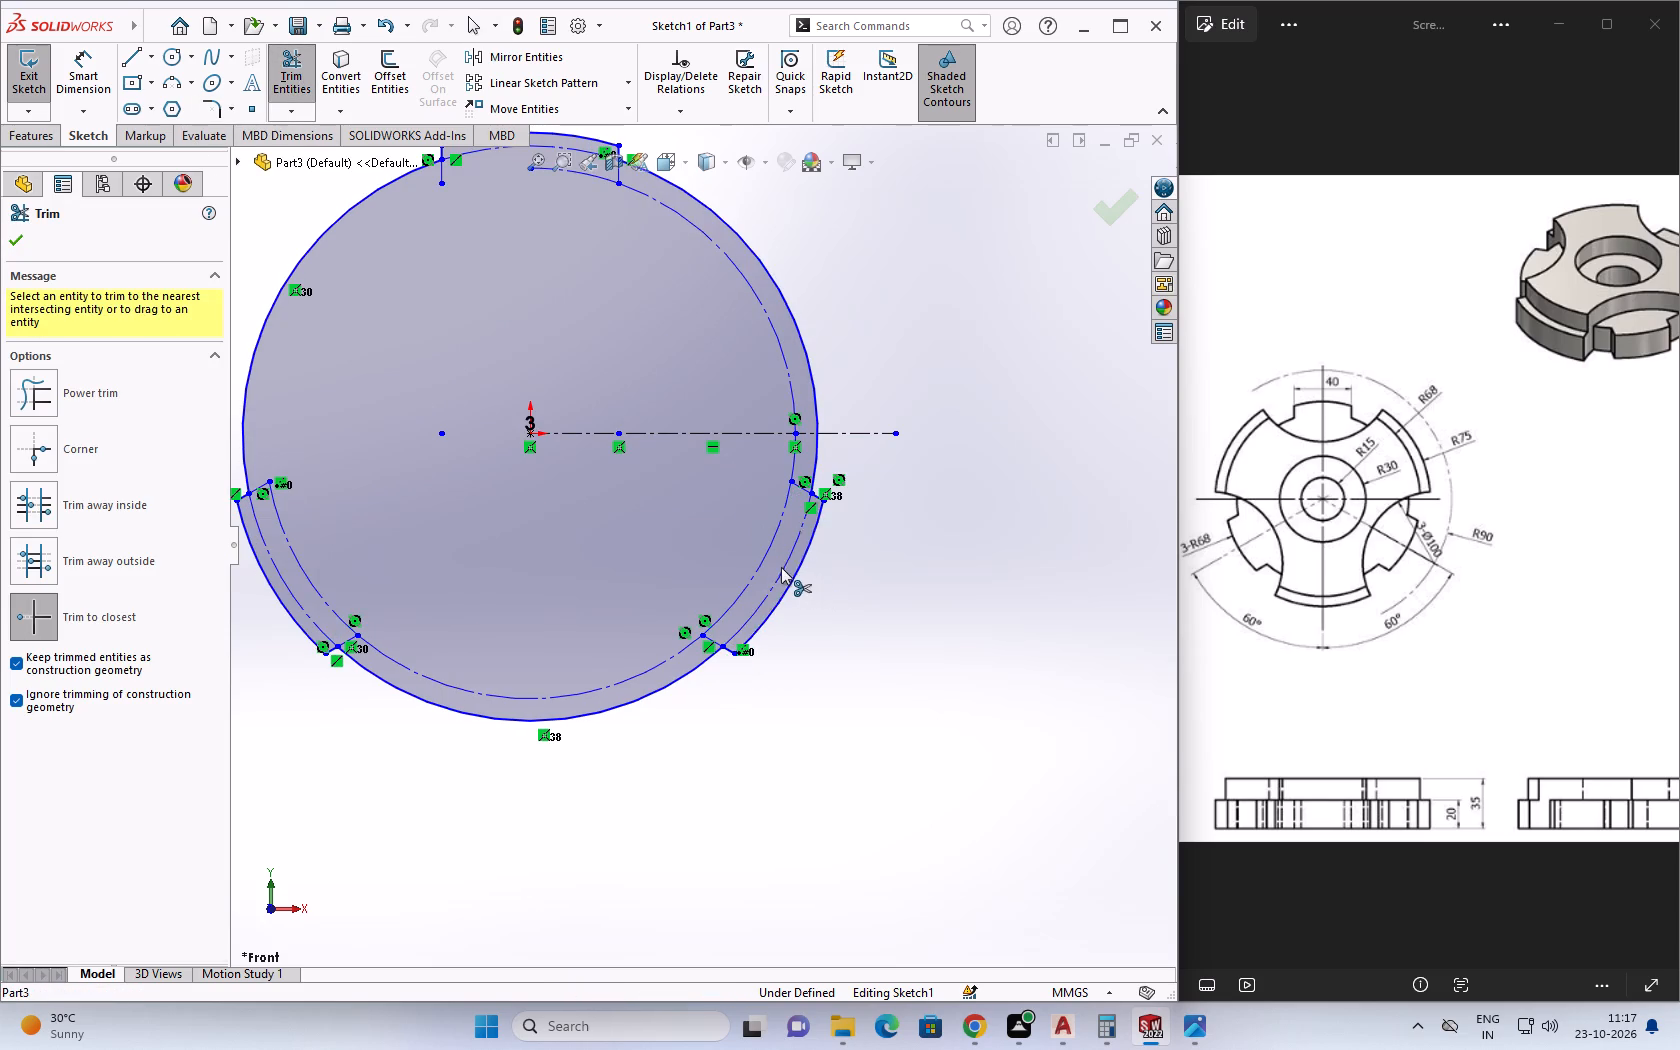
key(Escape)
key(Escape)
scroll(598, 200, up, 2)
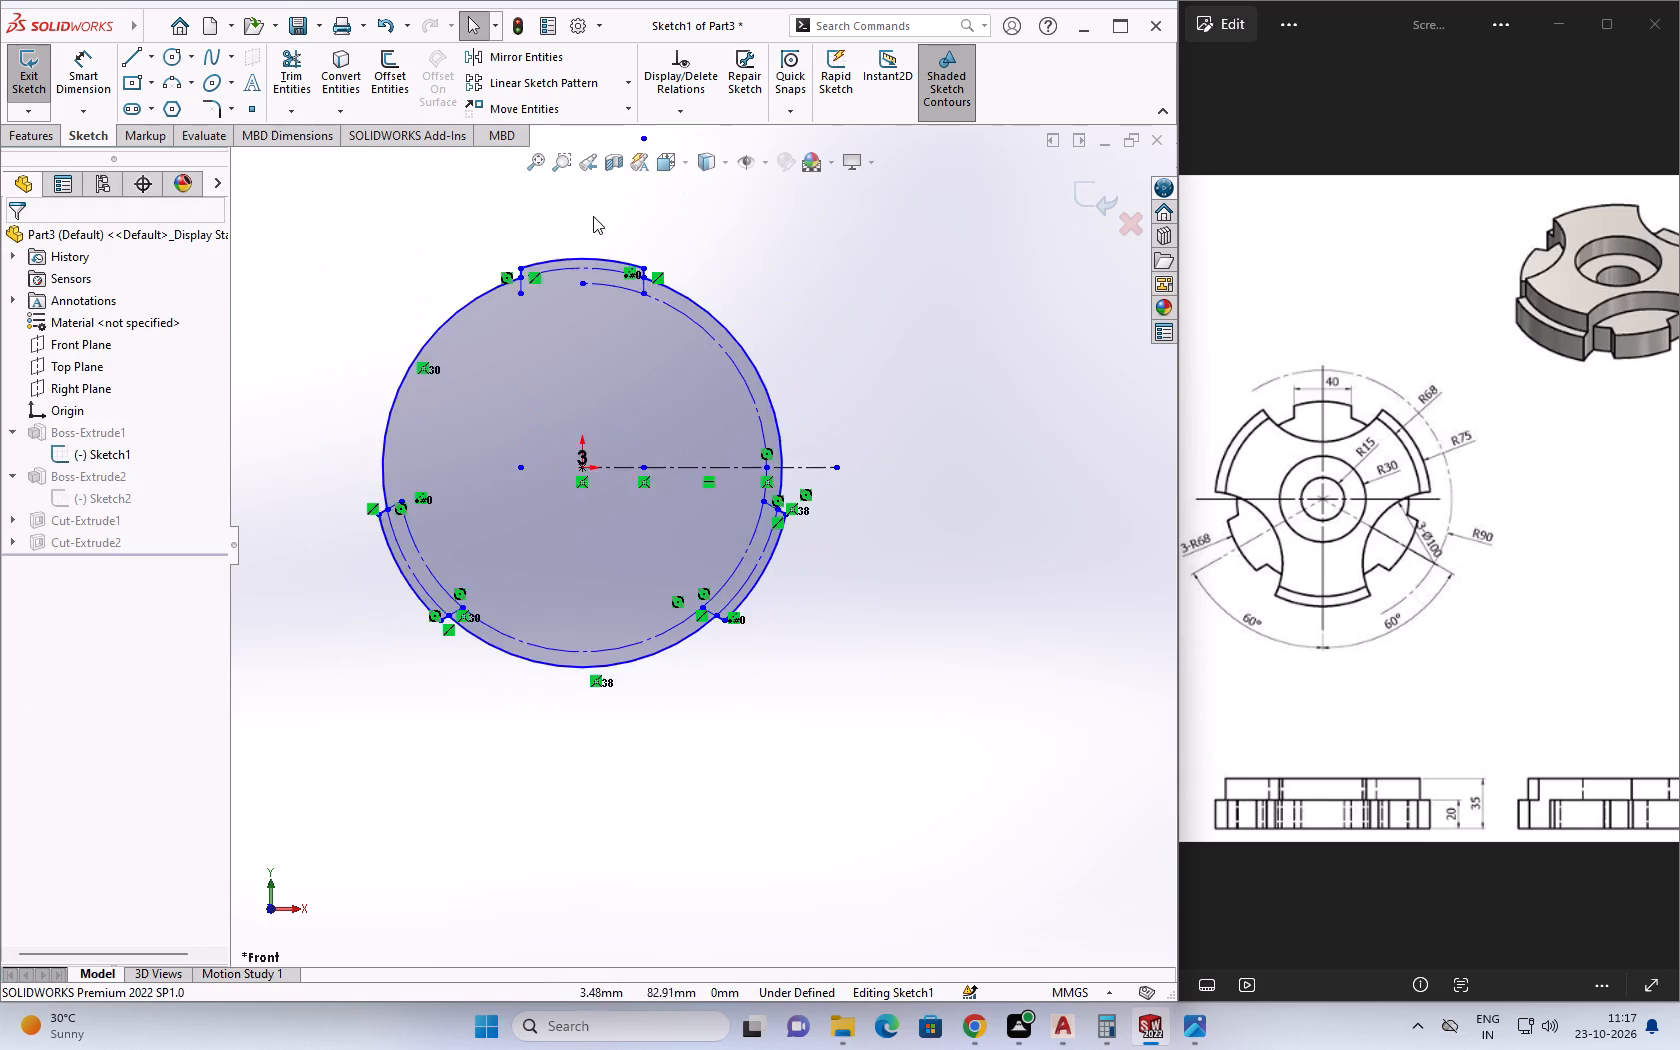
Exit the edited base sketch and rebuild the part.
scroll(593, 216, up, 1)
click(1086, 197)
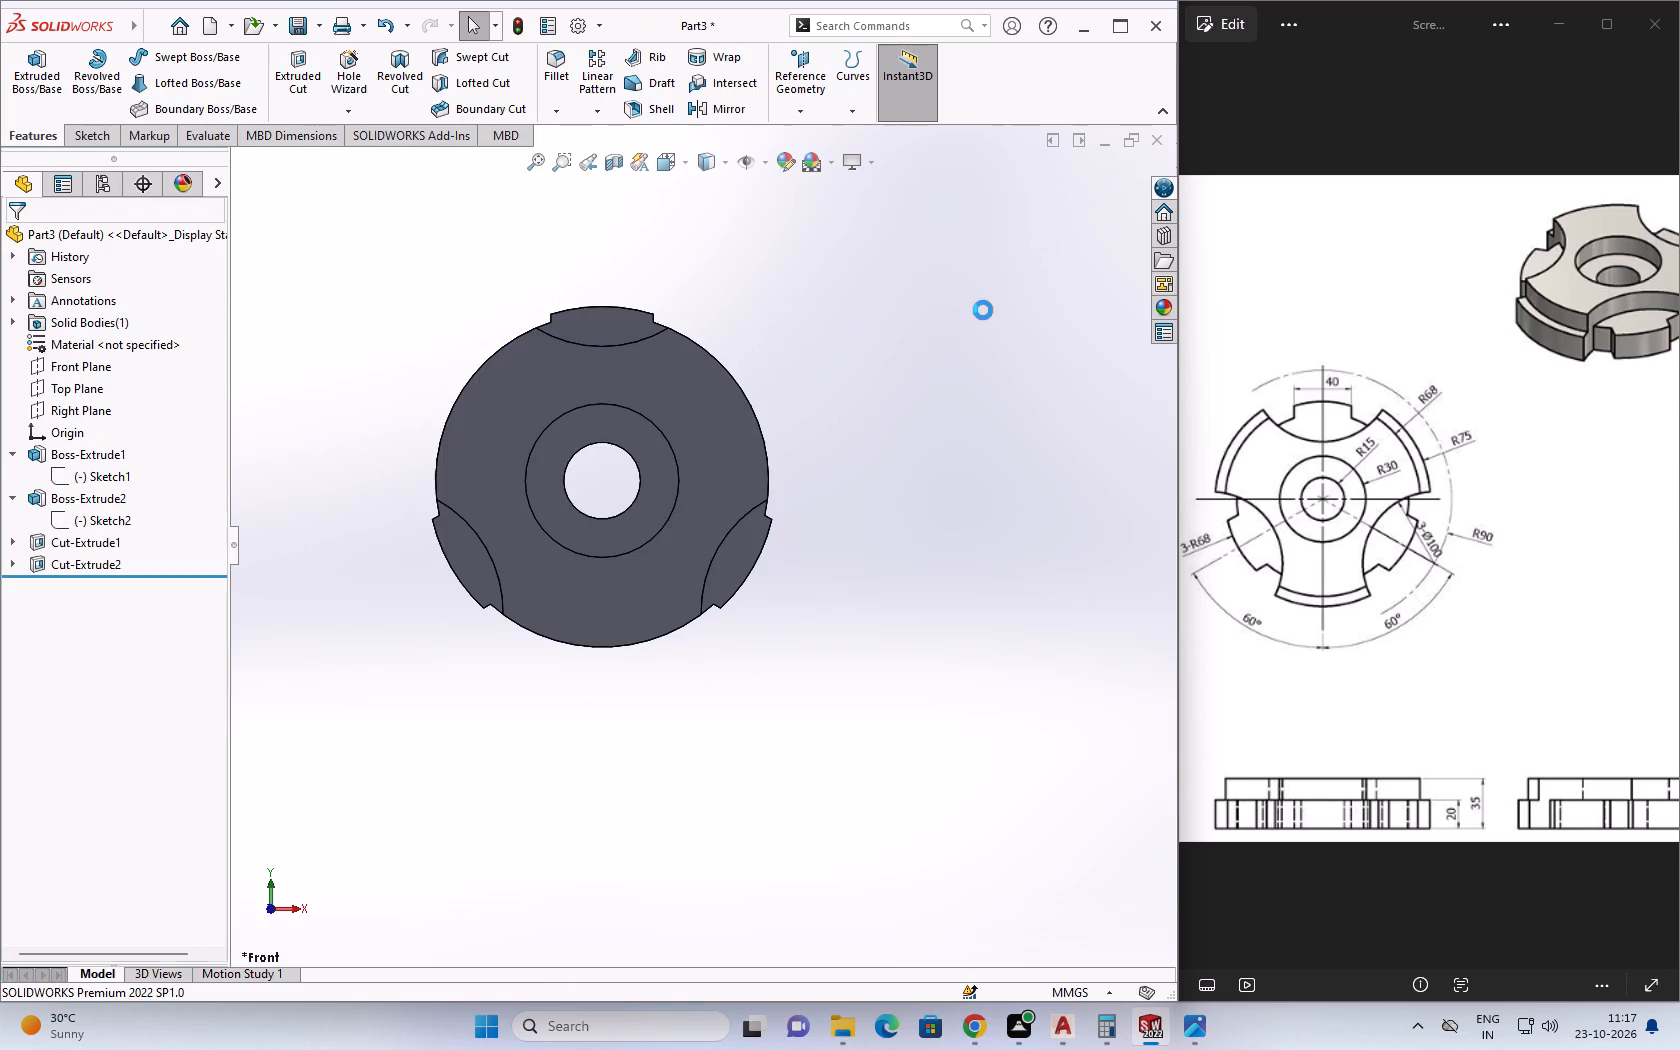
Examine the rebuilt disc from several angles, checking its rim, tabs and curved notches against the reference drawing.
middle_drag(701, 804, 743, 680)
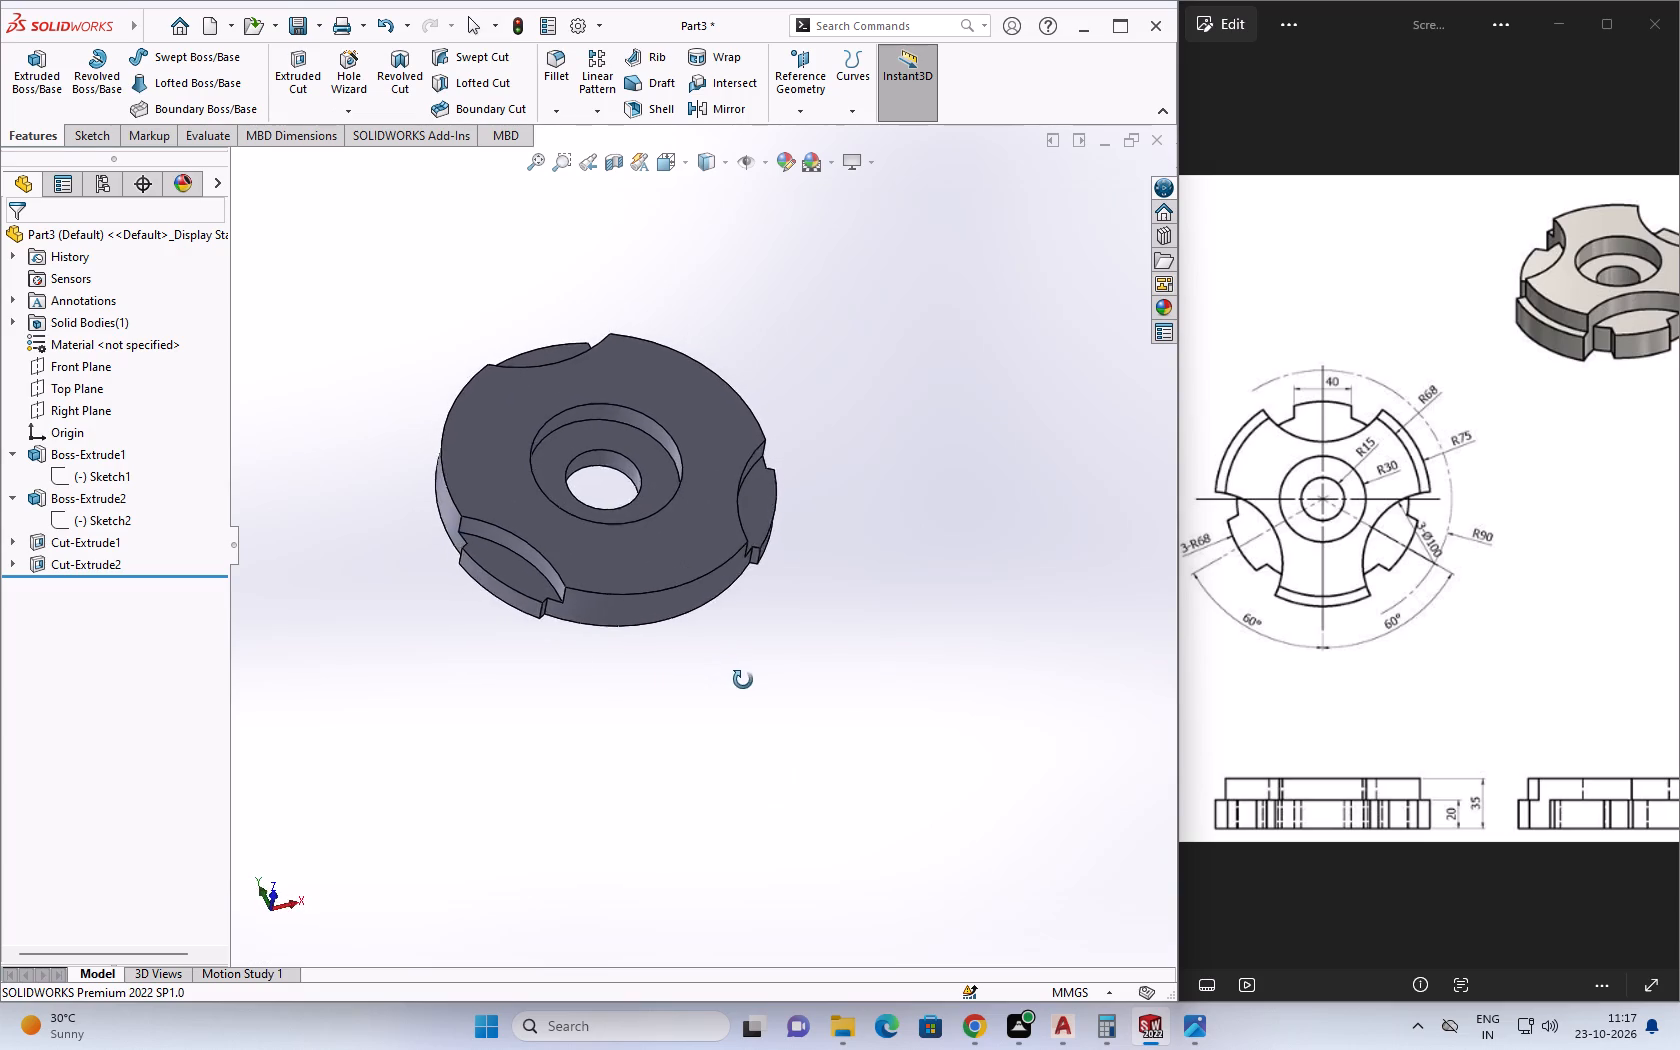
middle_drag(743, 680, 648, 825)
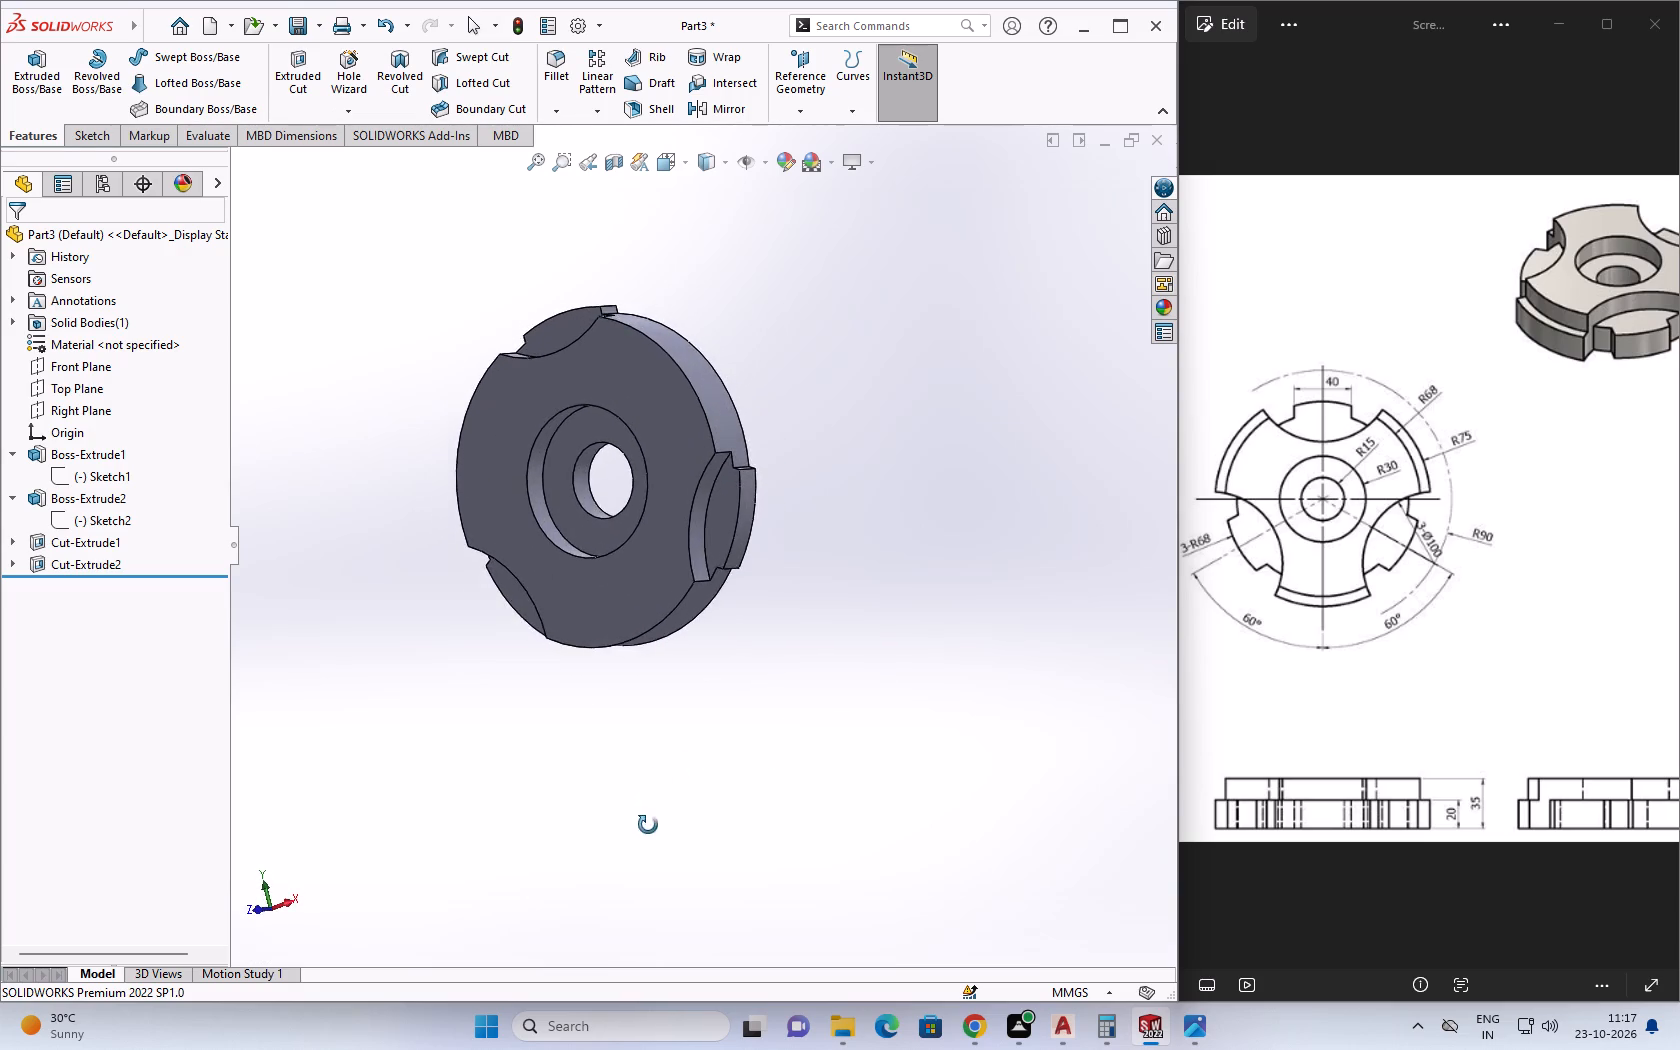
middle_drag(648, 825, 1090, 759)
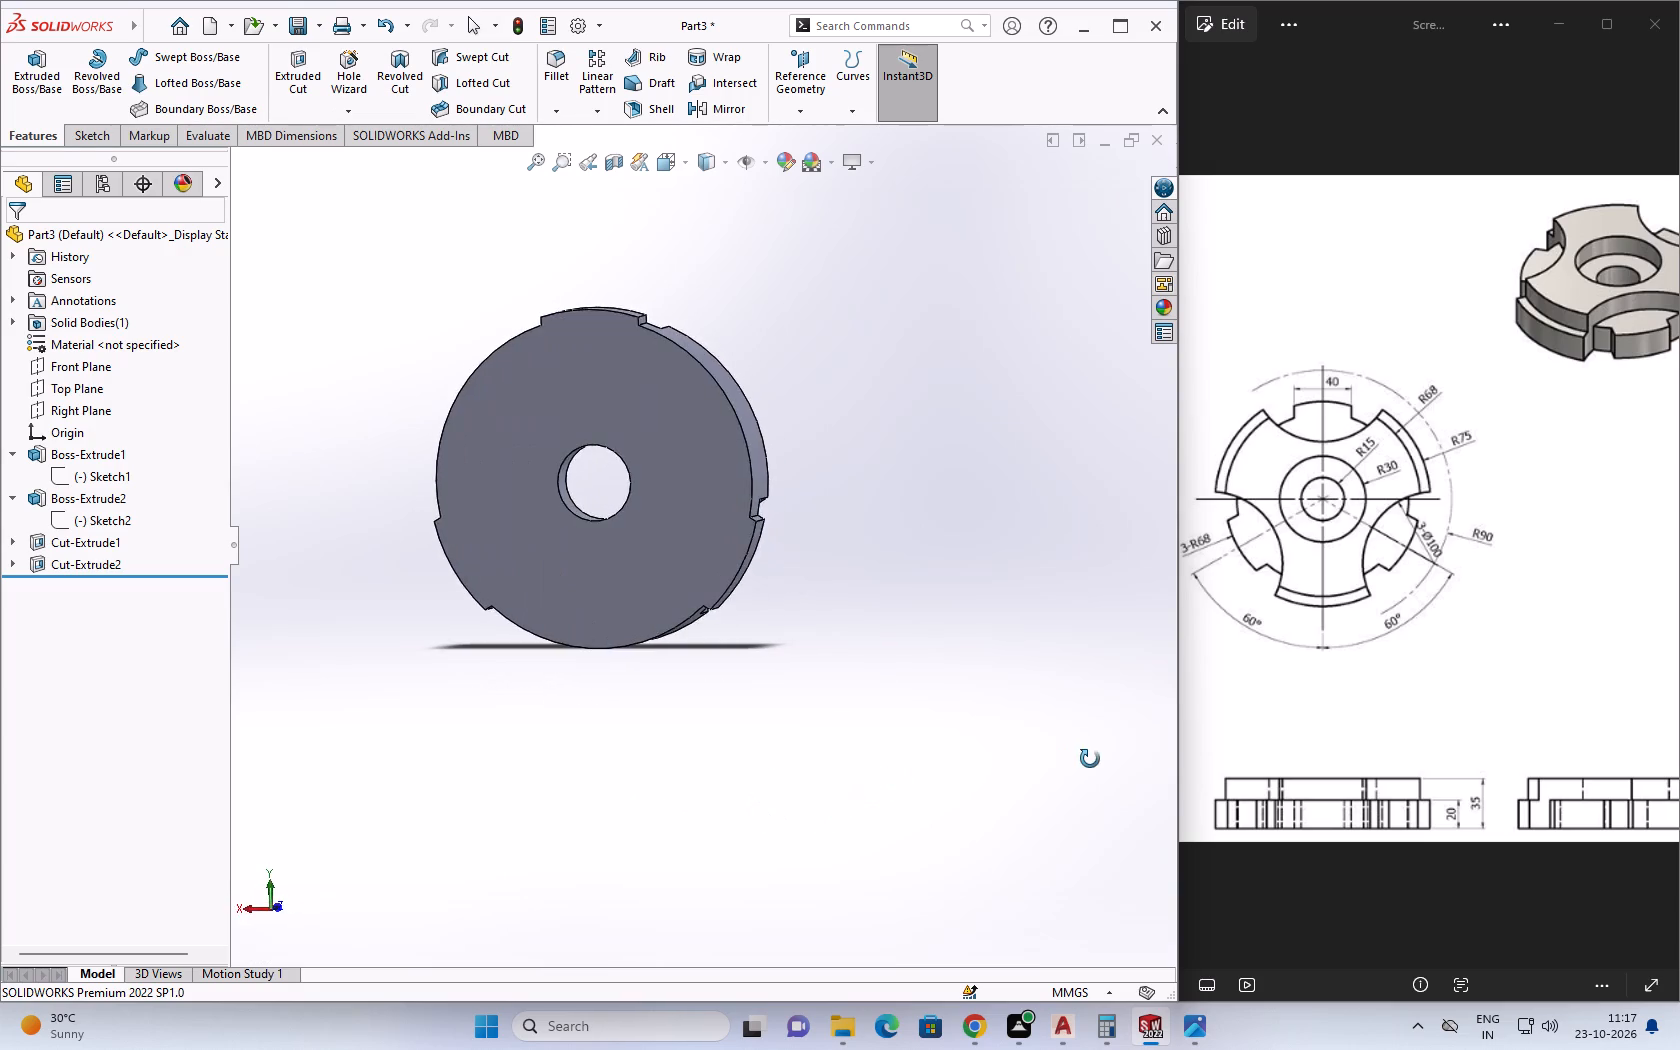
middle_drag(1090, 759, 700, 576)
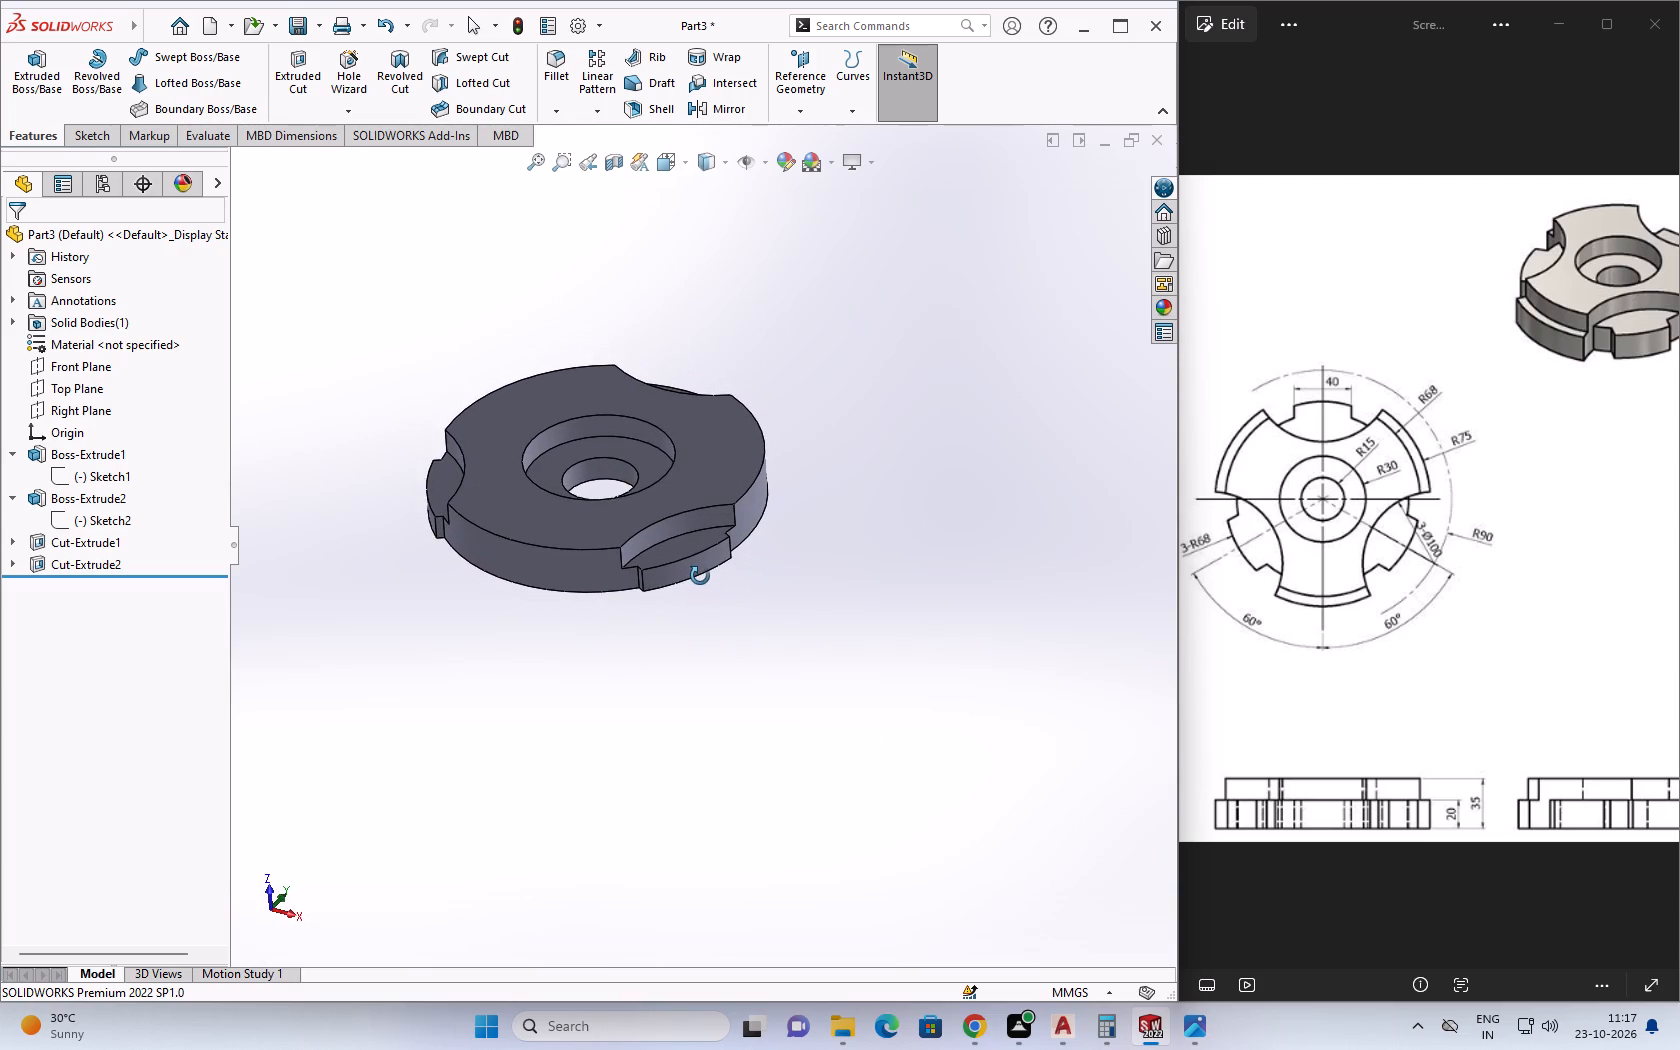
middle_drag(700, 576, 676, 594)
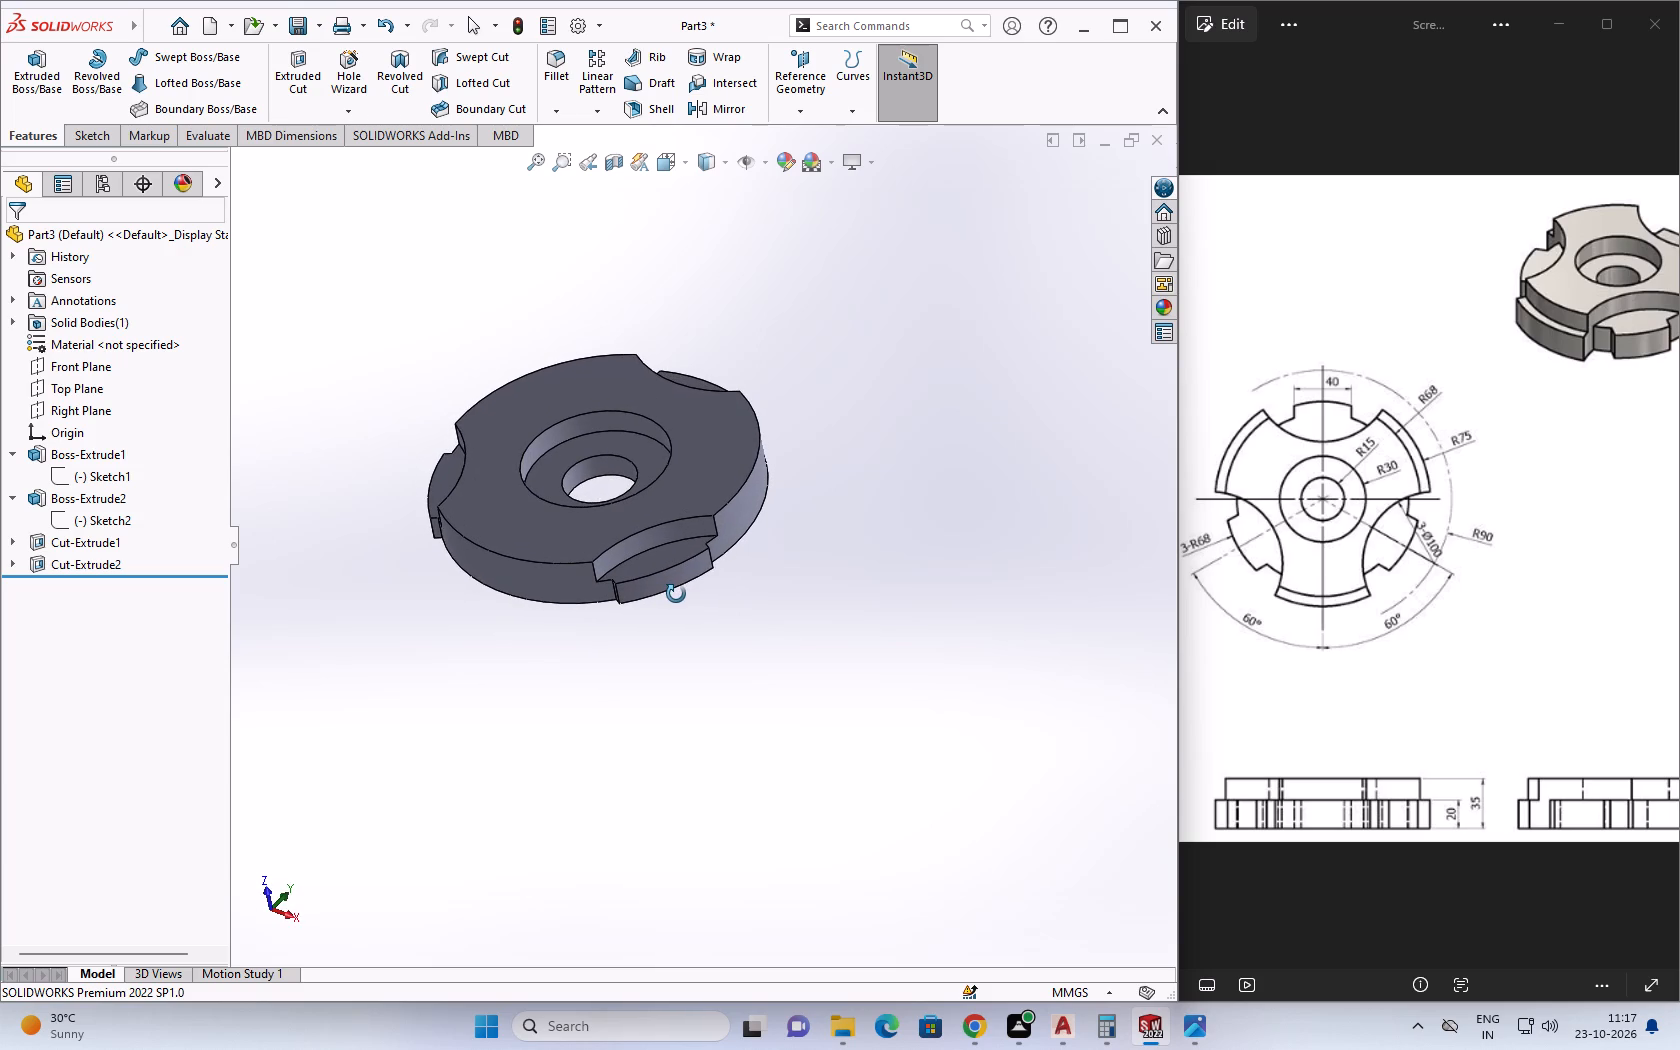
middle_drag(676, 594, 692, 477)
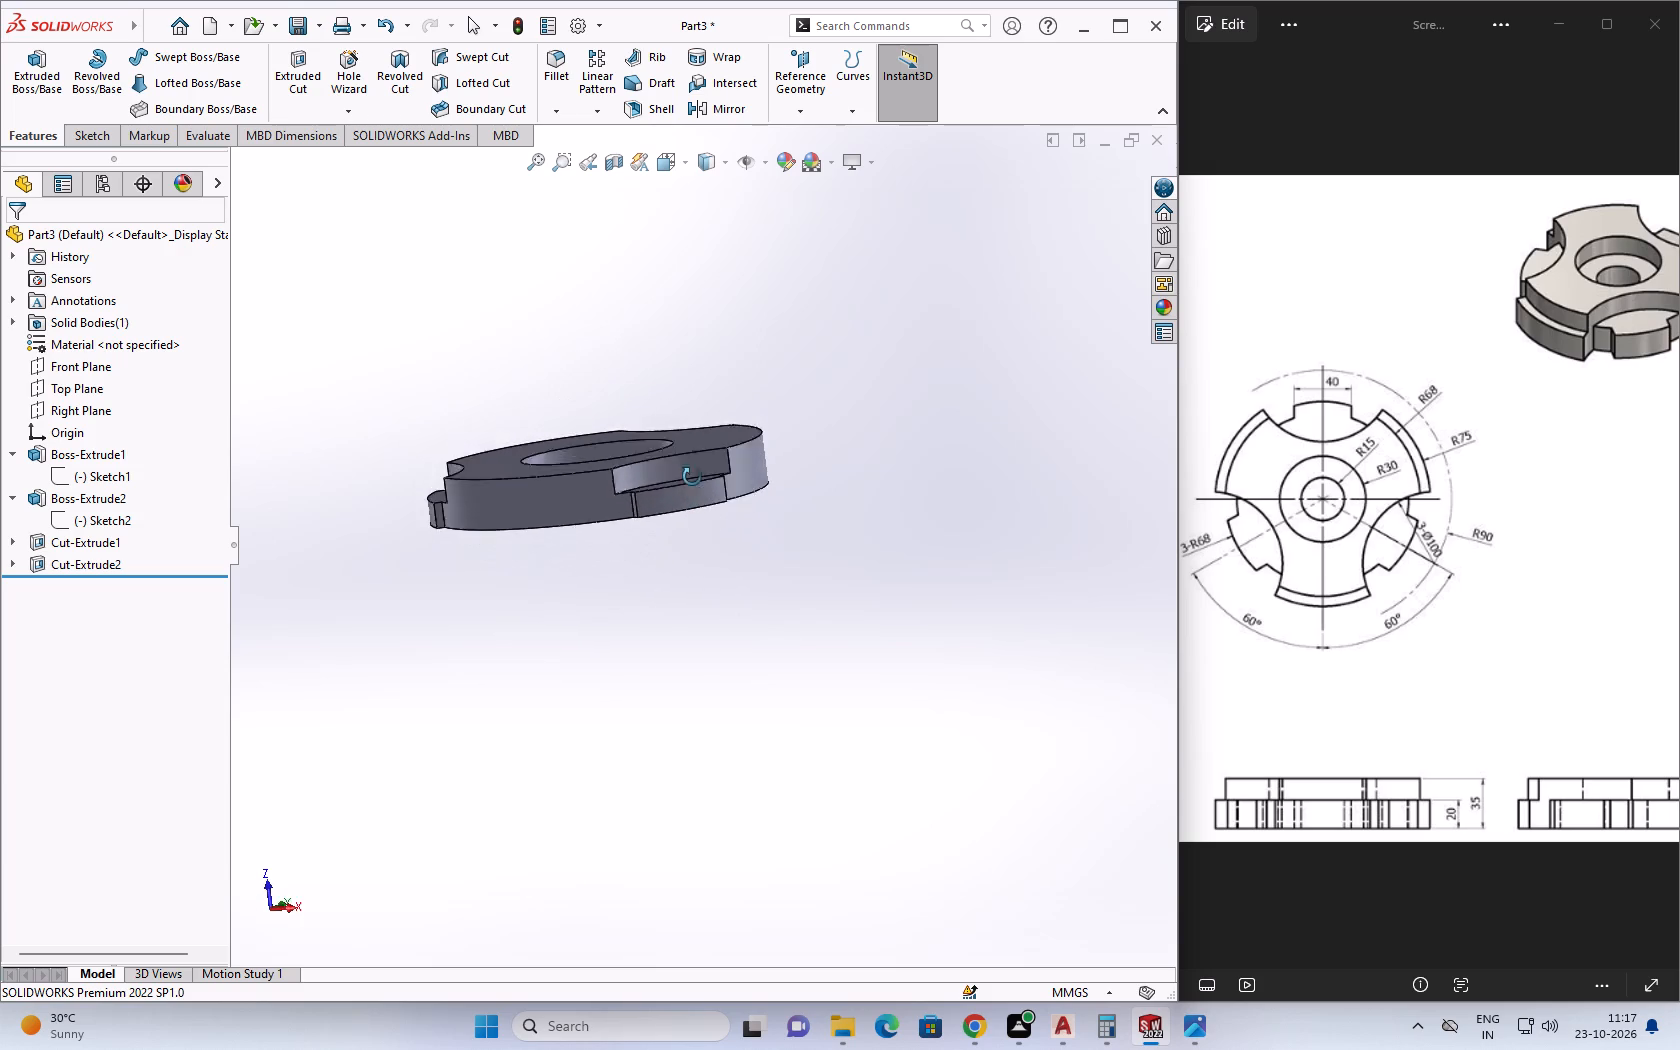
middle_drag(692, 477, 676, 512)
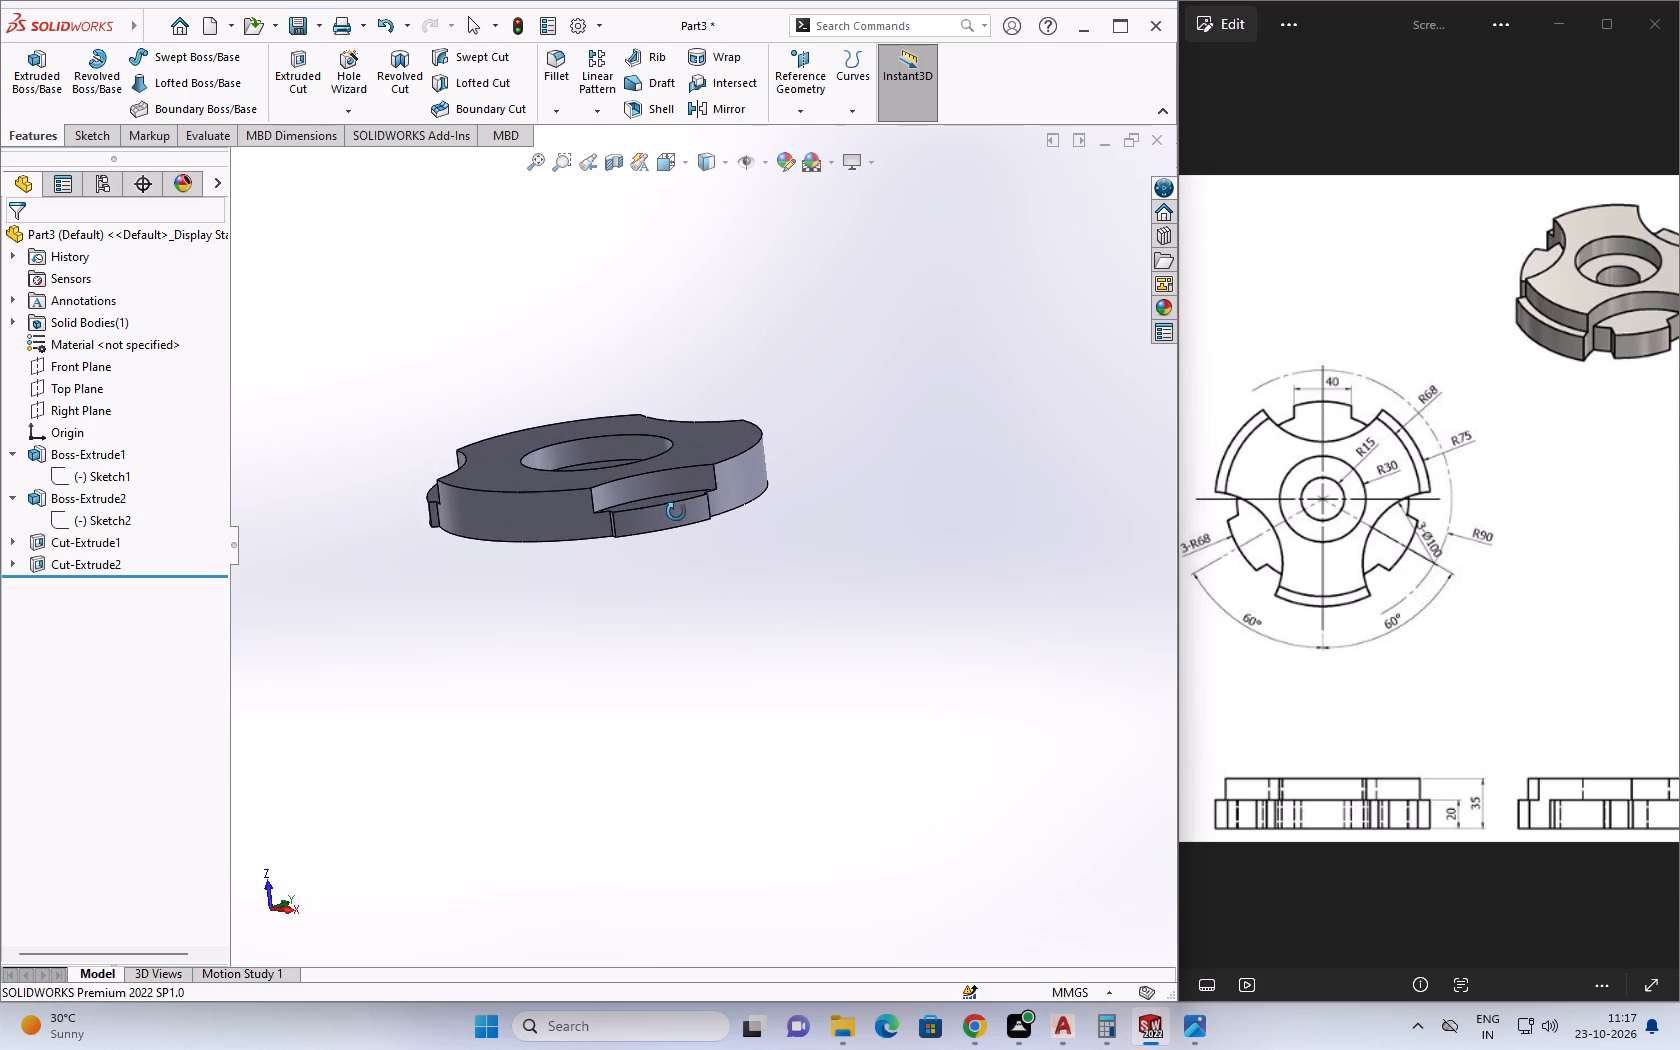
middle_drag(676, 512, 656, 592)
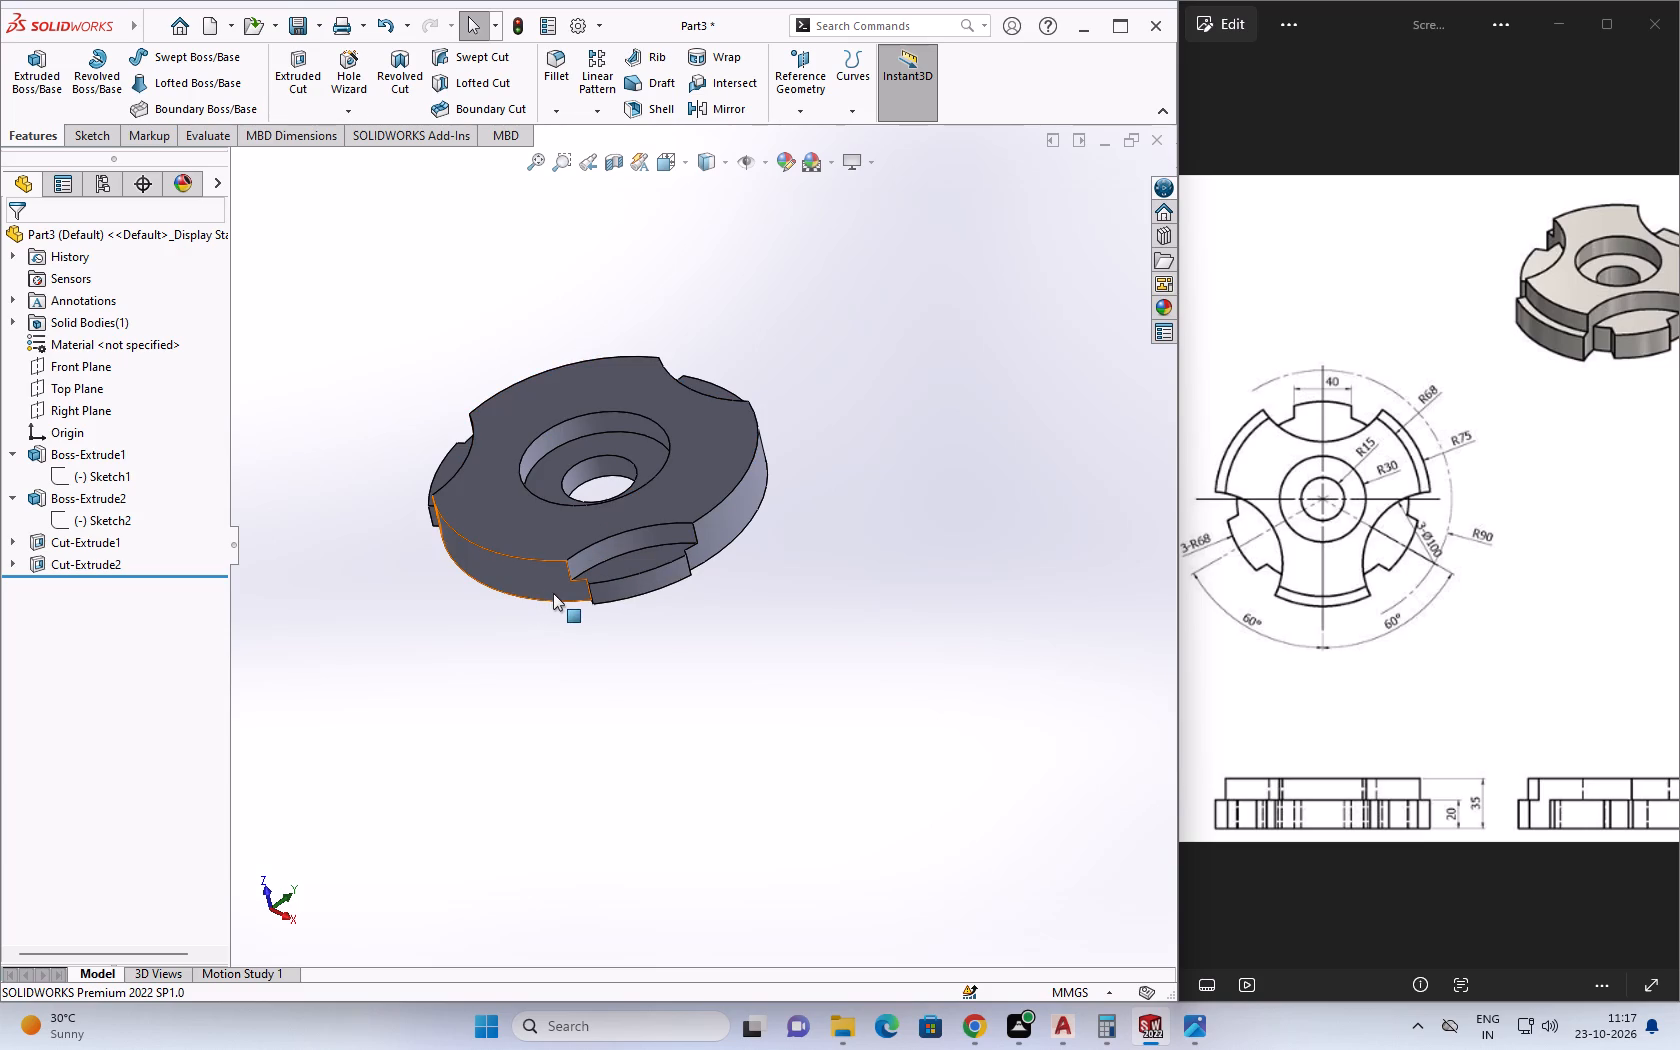
middle_drag(650, 599, 706, 563)
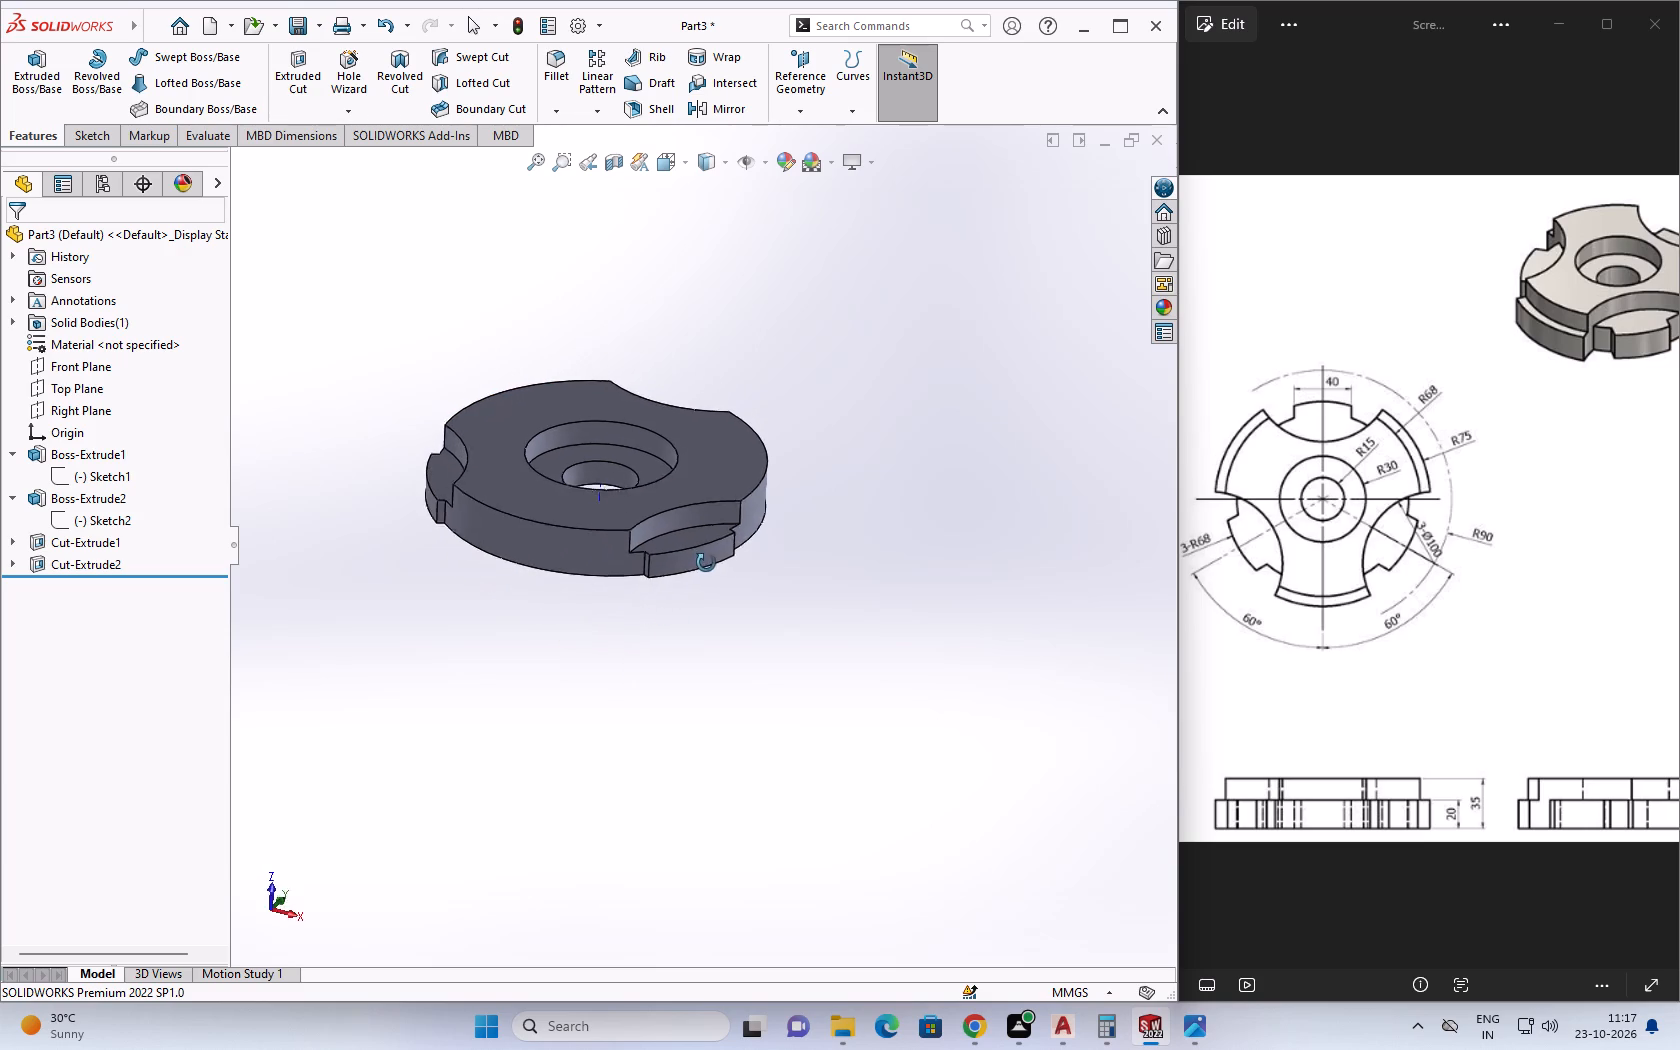
middle_drag(706, 563, 647, 698)
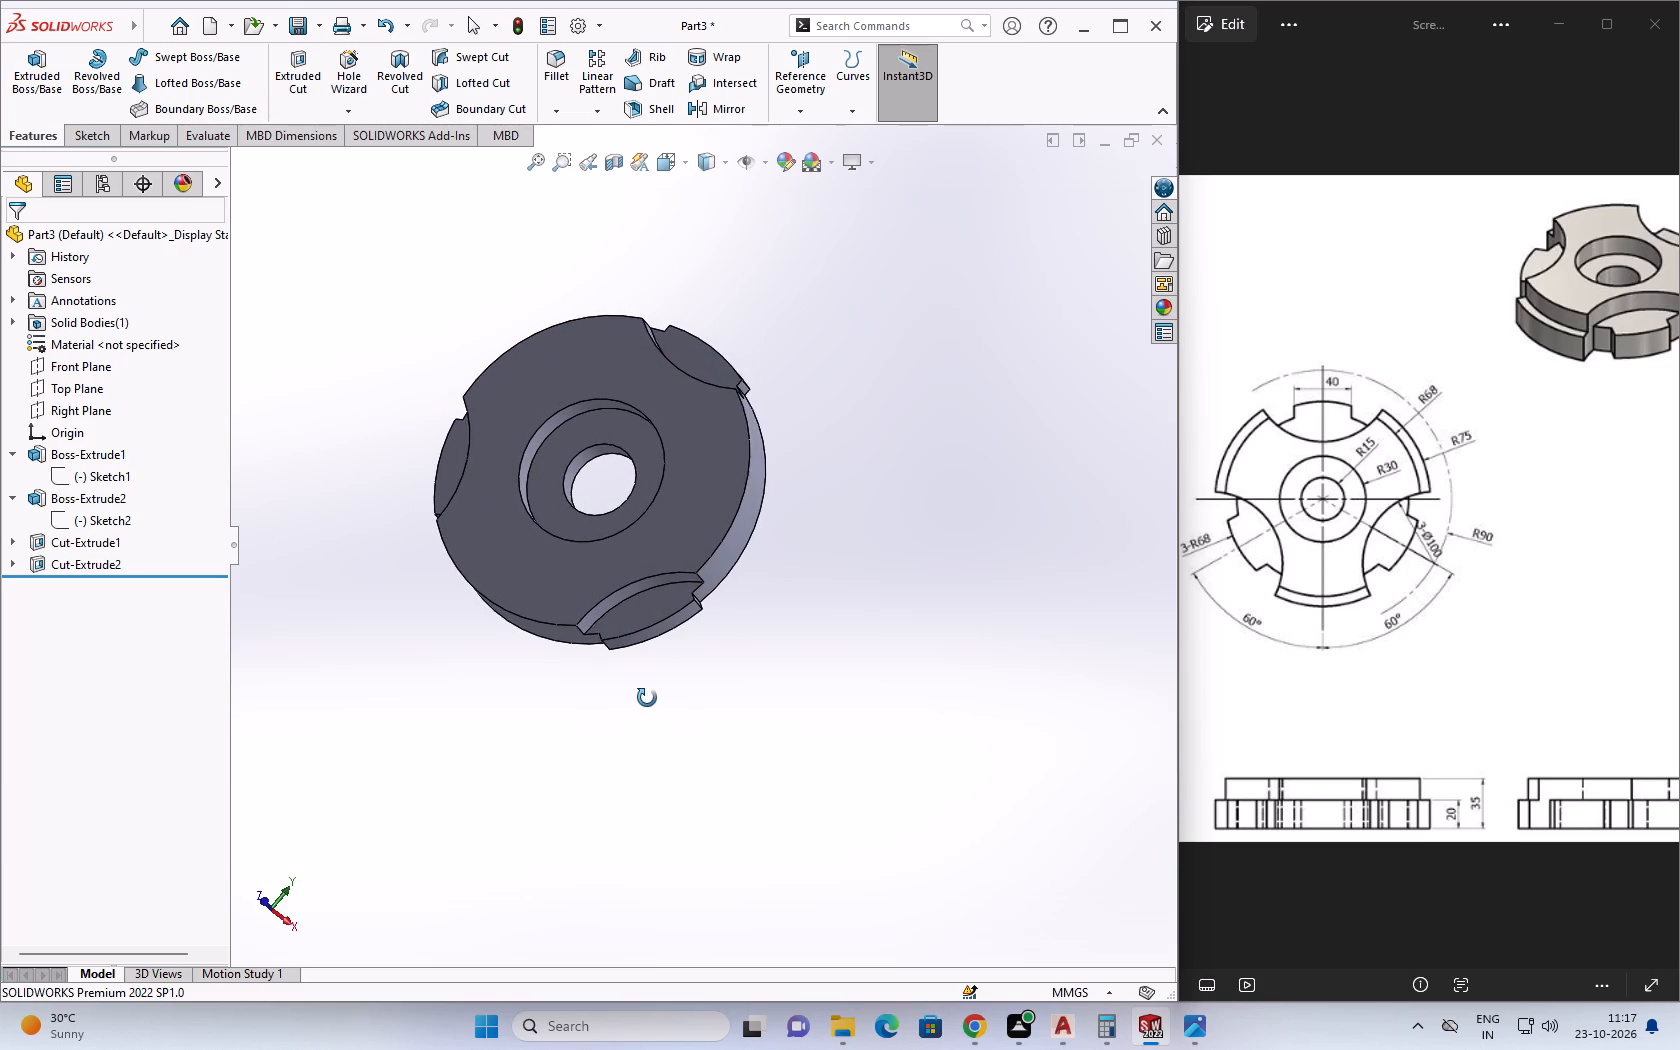
middle_drag(647, 698, 648, 698)
click(733, 551)
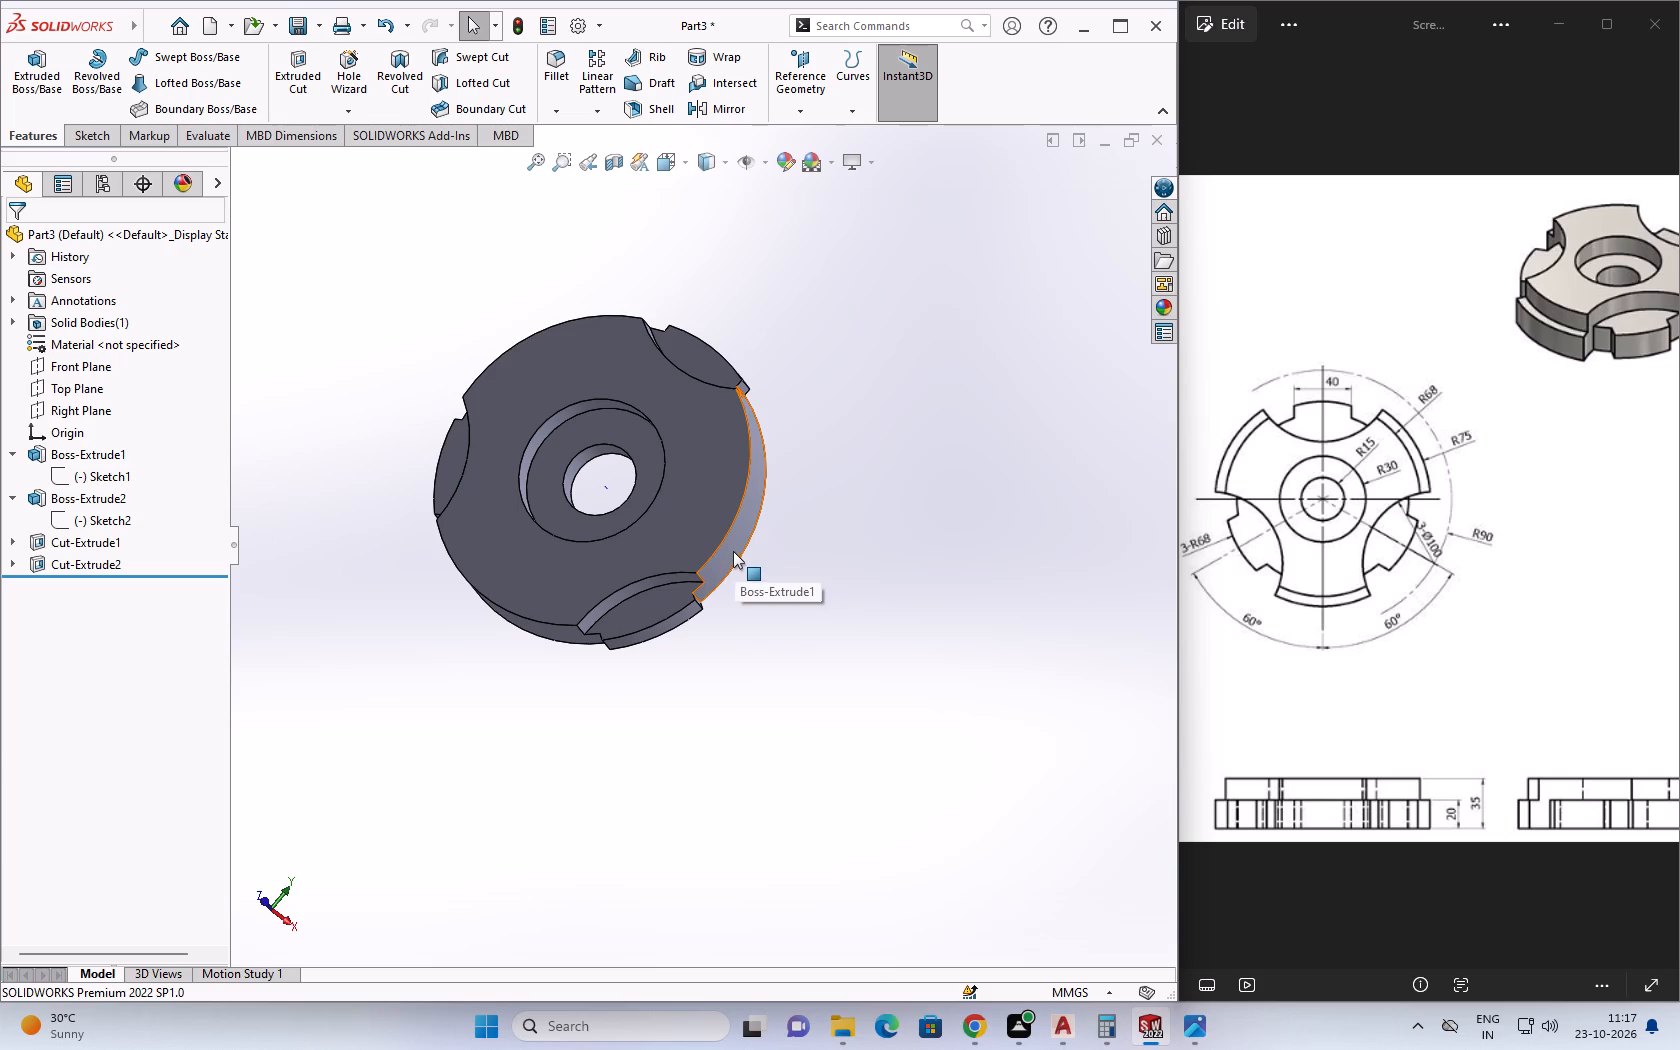
key(Escape)
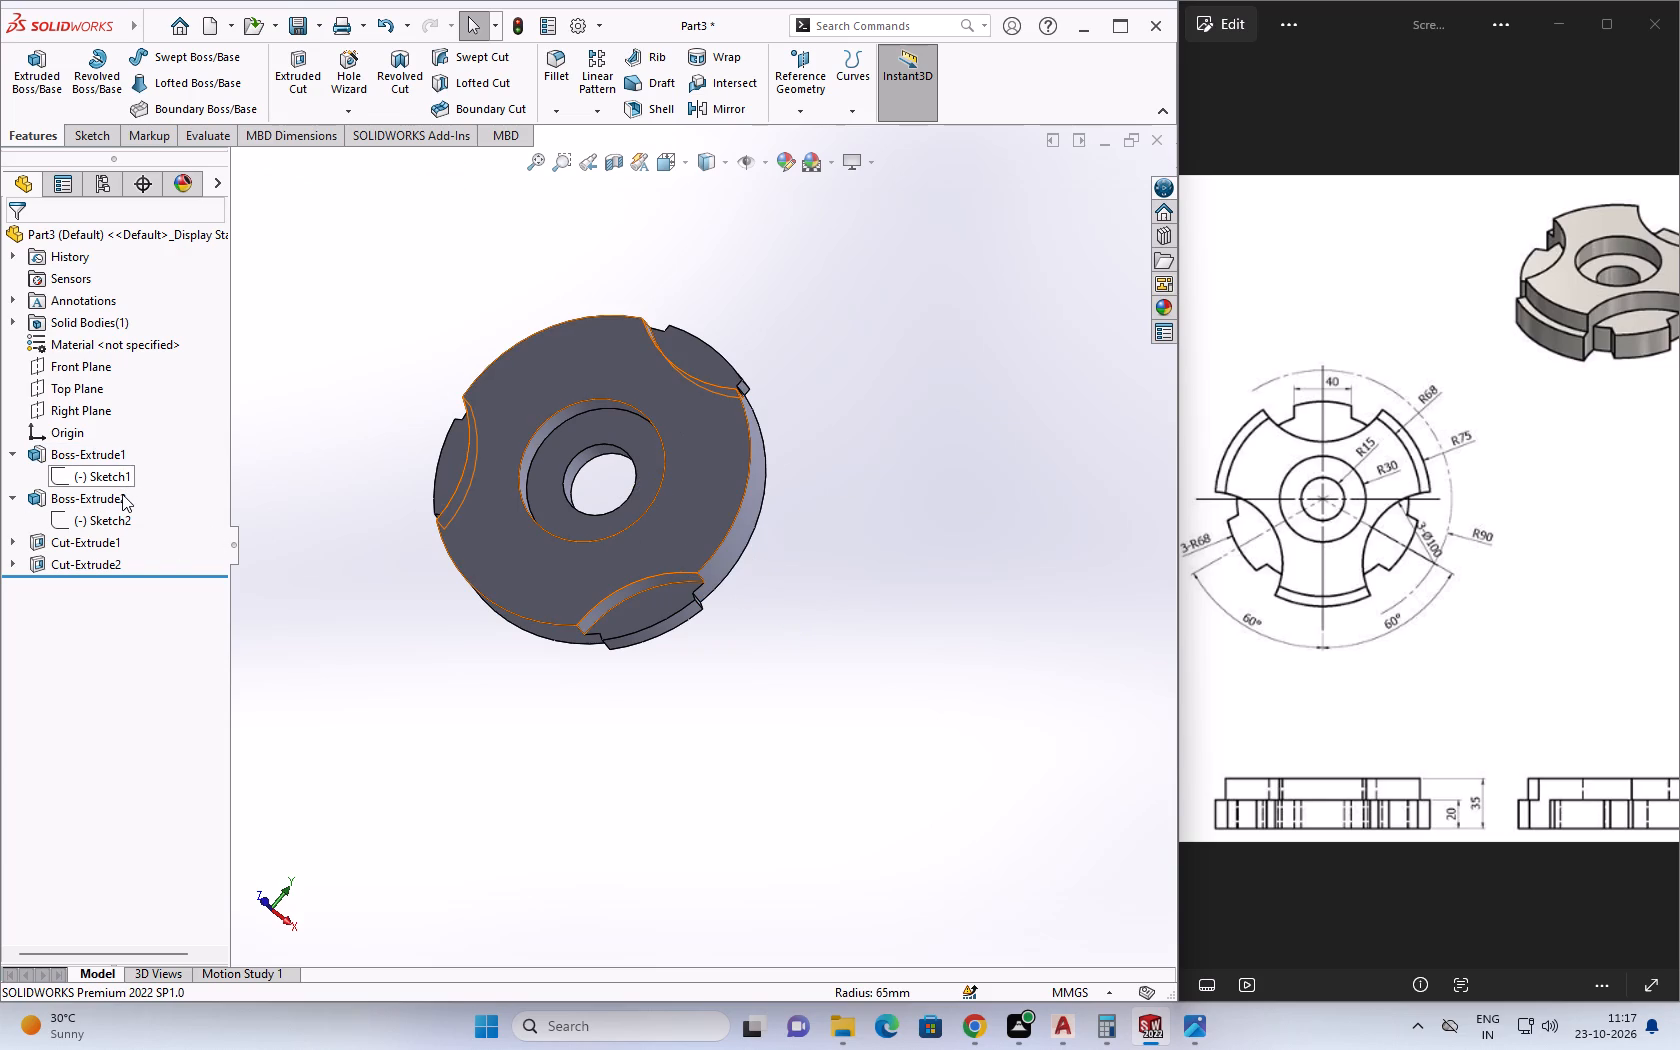
key(Escape)
middle_drag(552, 711, 596, 610)
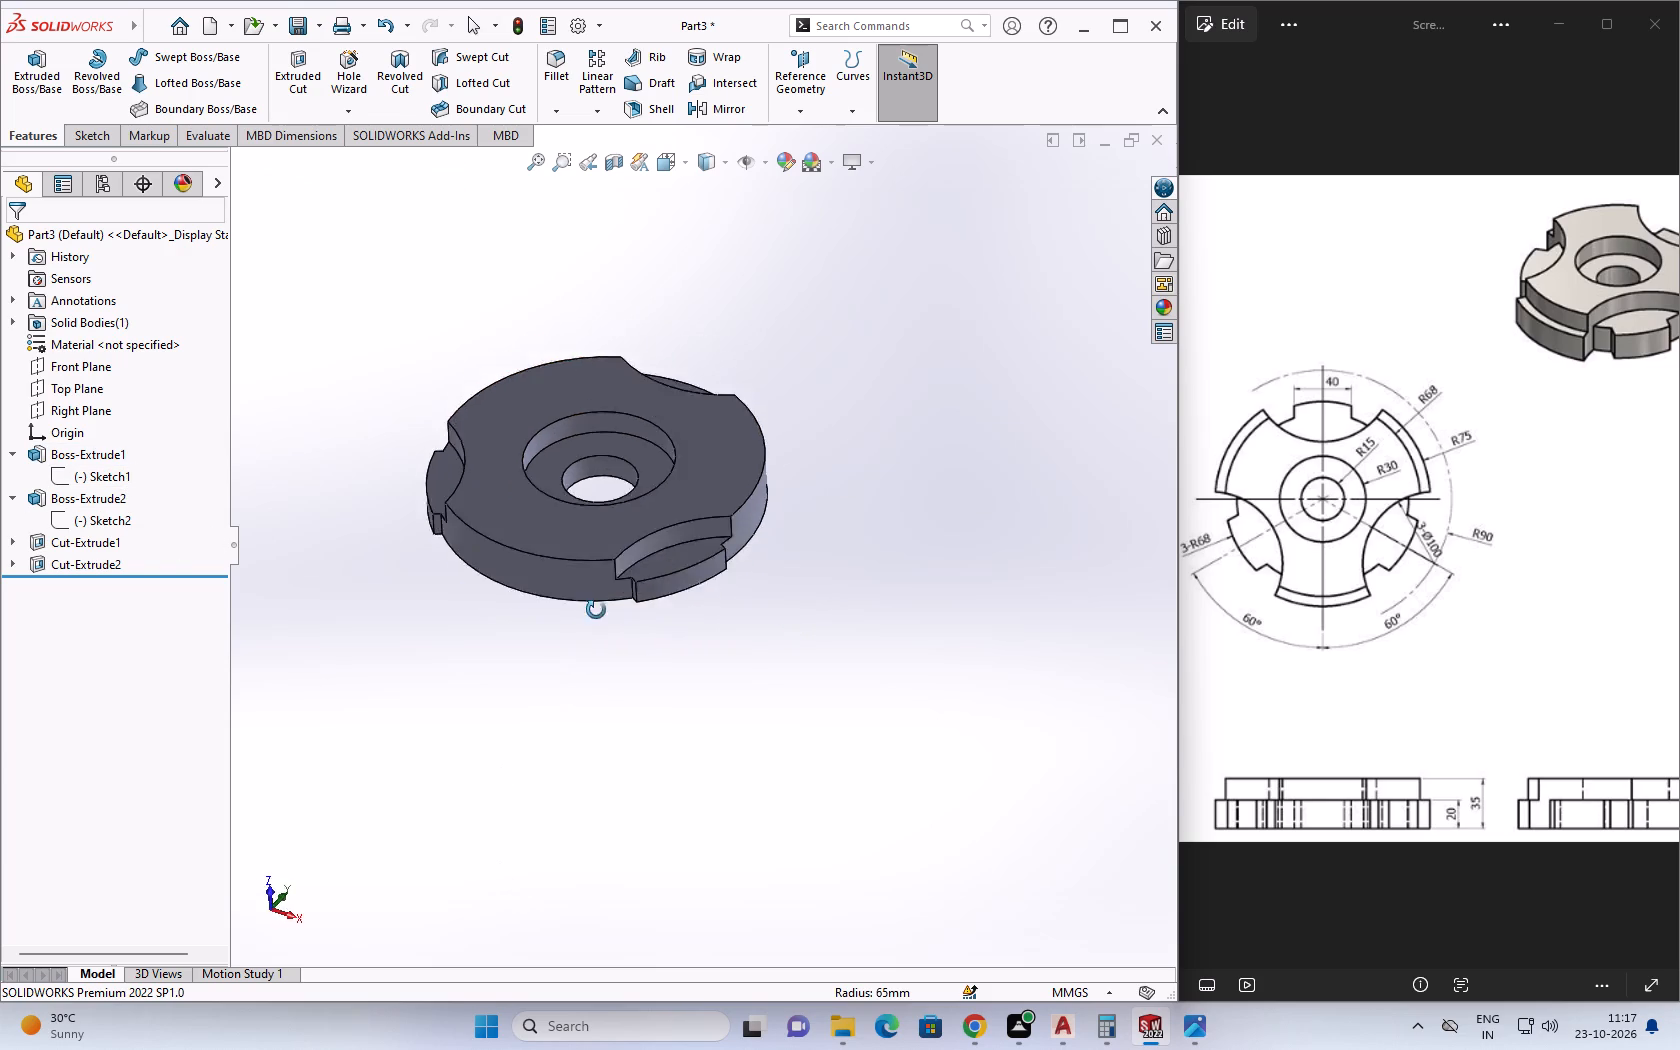
middle_drag(596, 610, 755, 676)
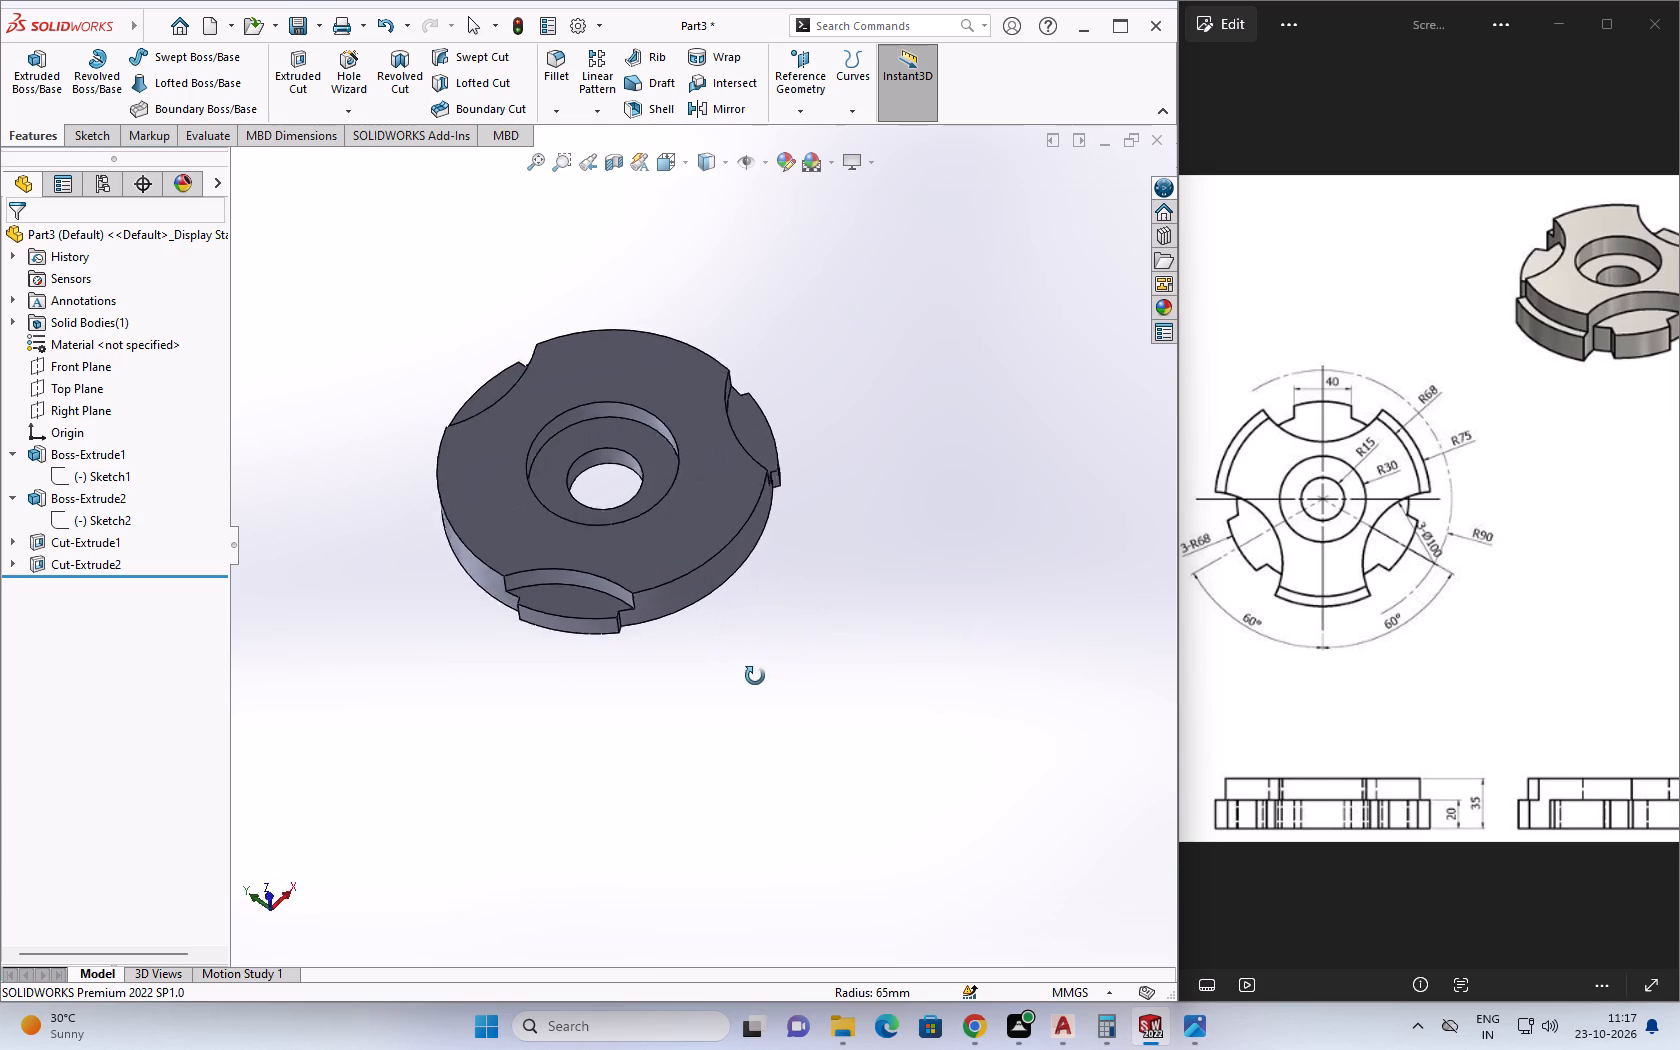
middle_drag(755, 676, 768, 767)
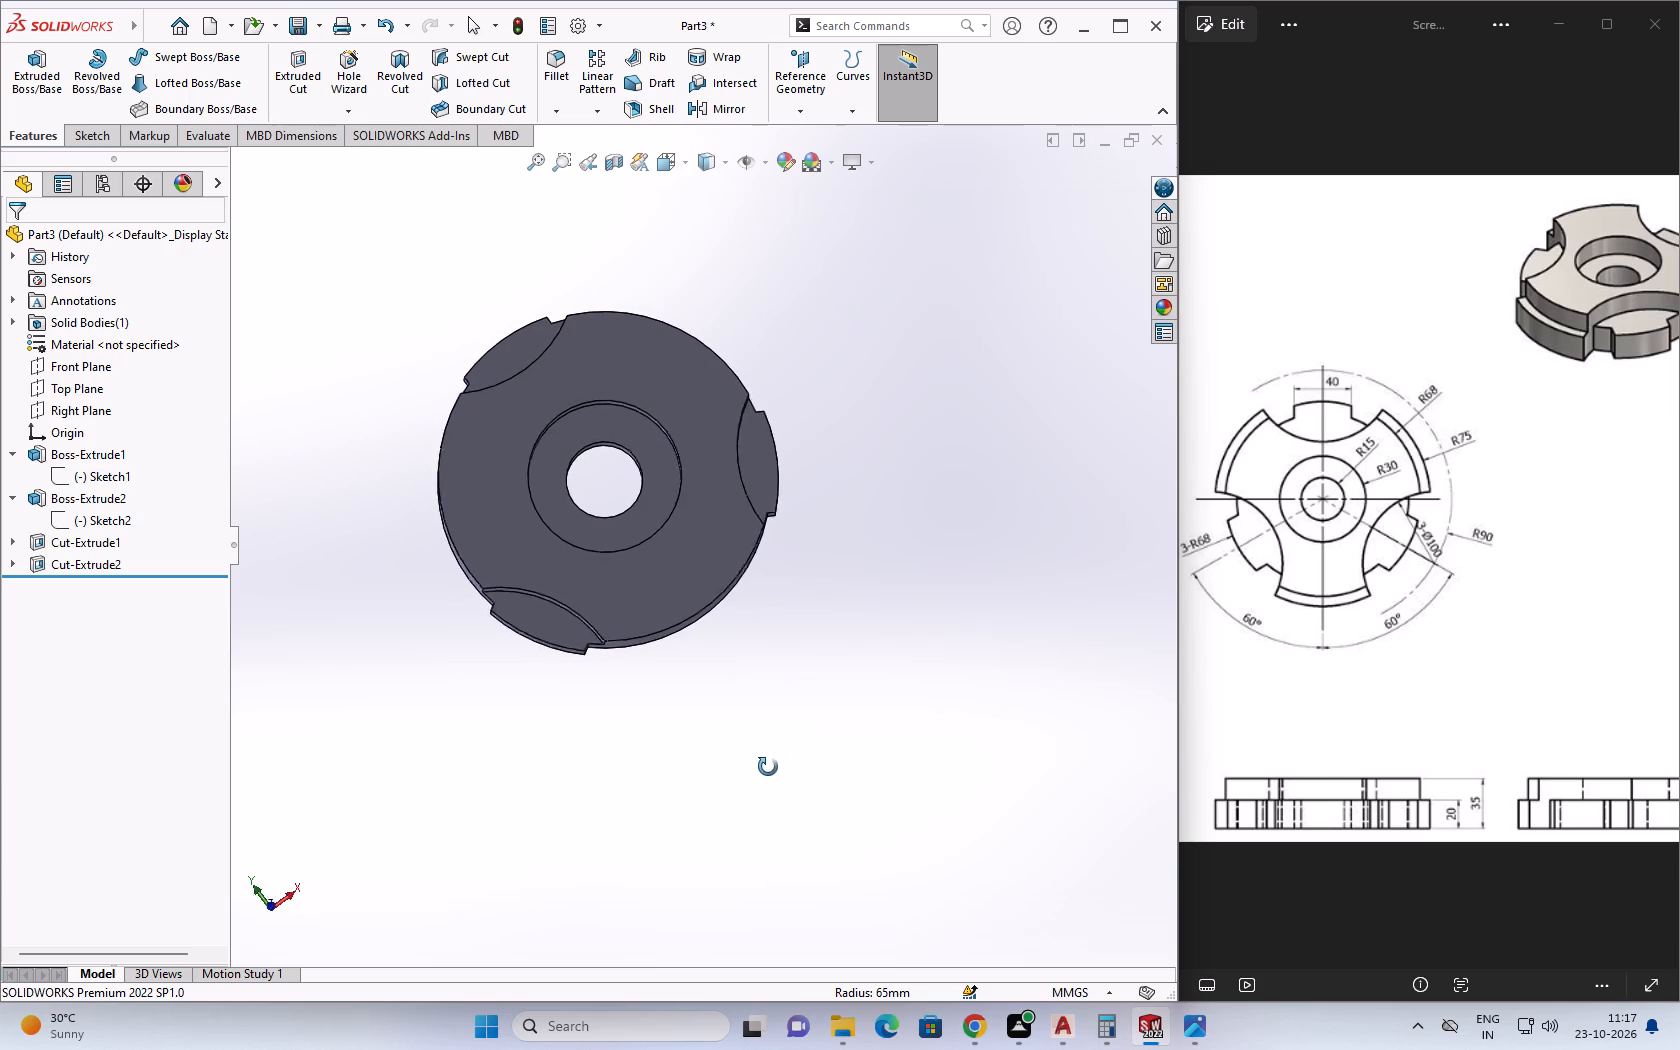
middle_drag(768, 767, 721, 707)
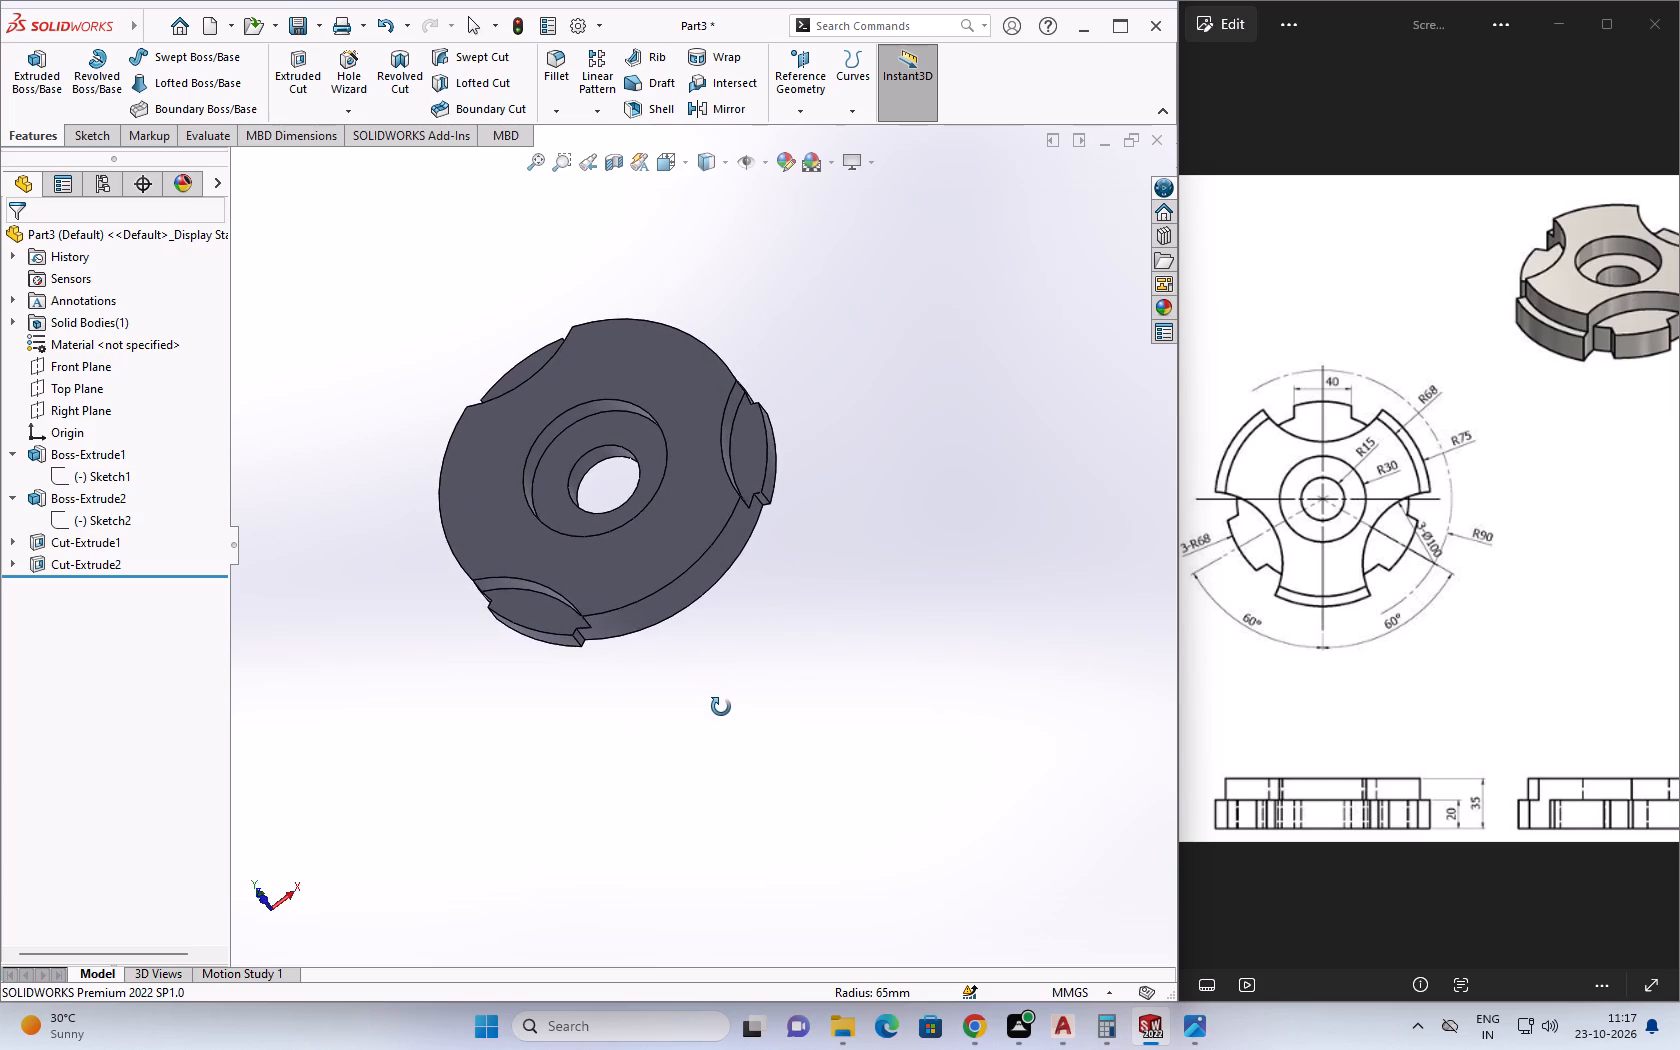
middle_drag(721, 707, 793, 710)
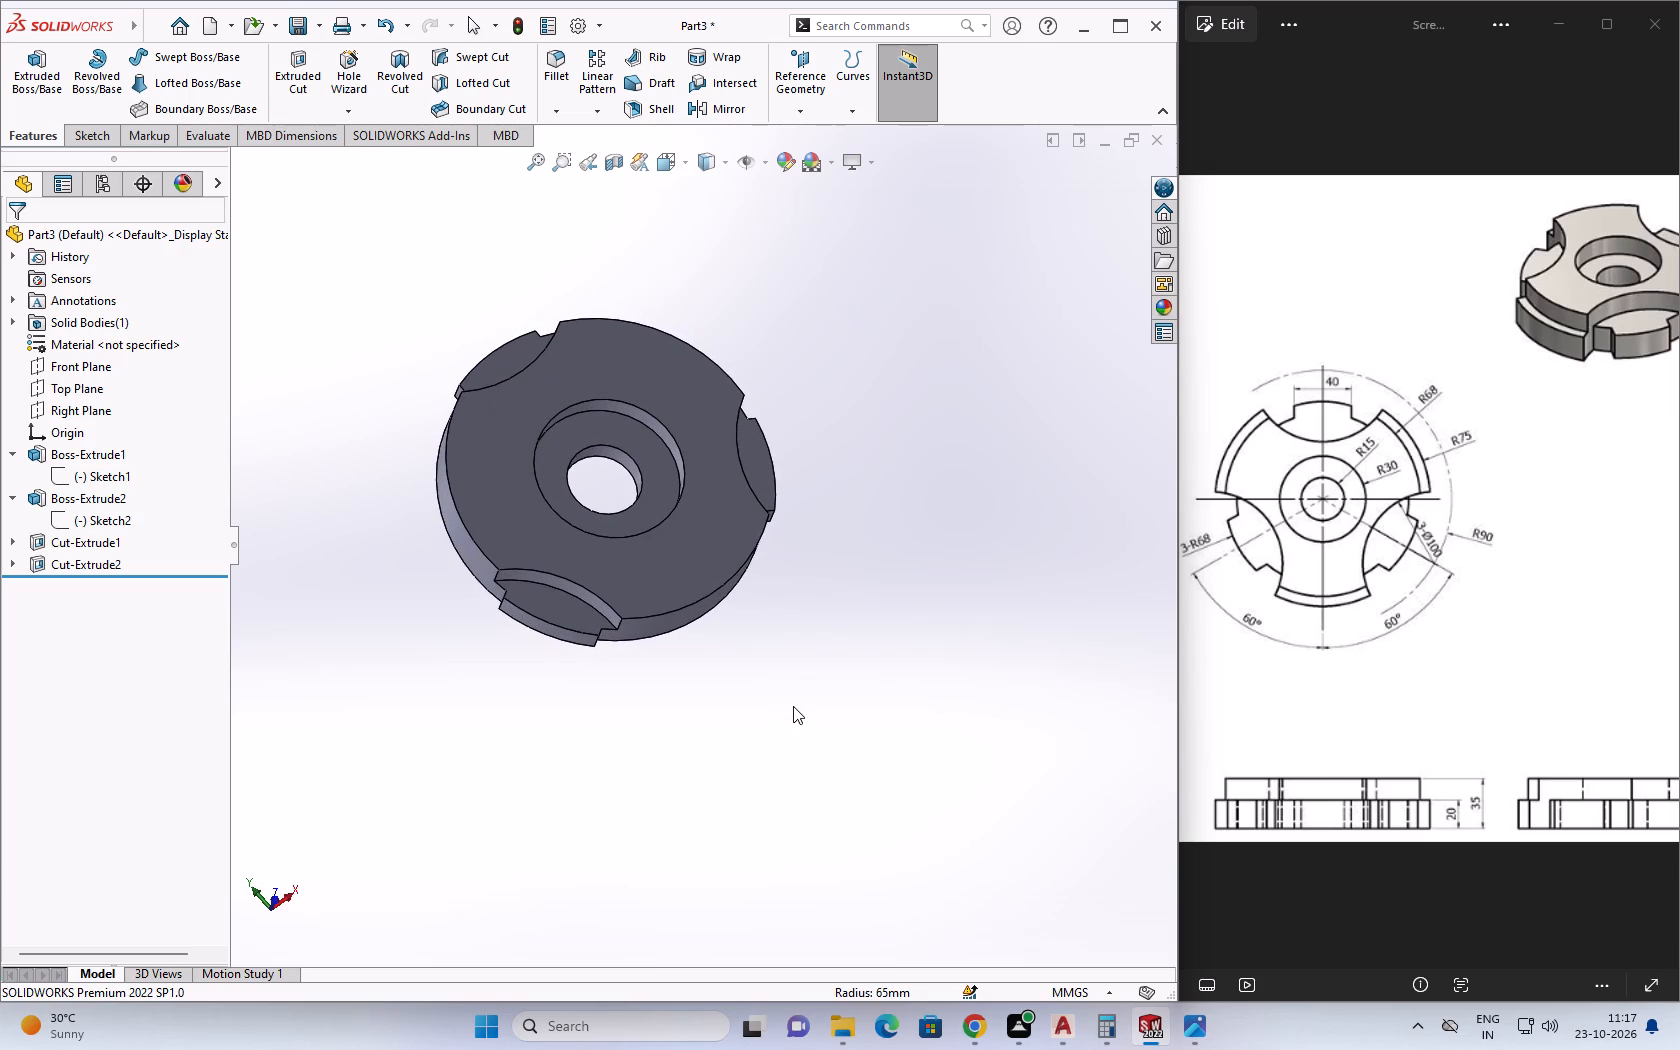
Save the part as Holding Device in the Holding Device folder under Desktop > Ram.
key(ctrl+s)
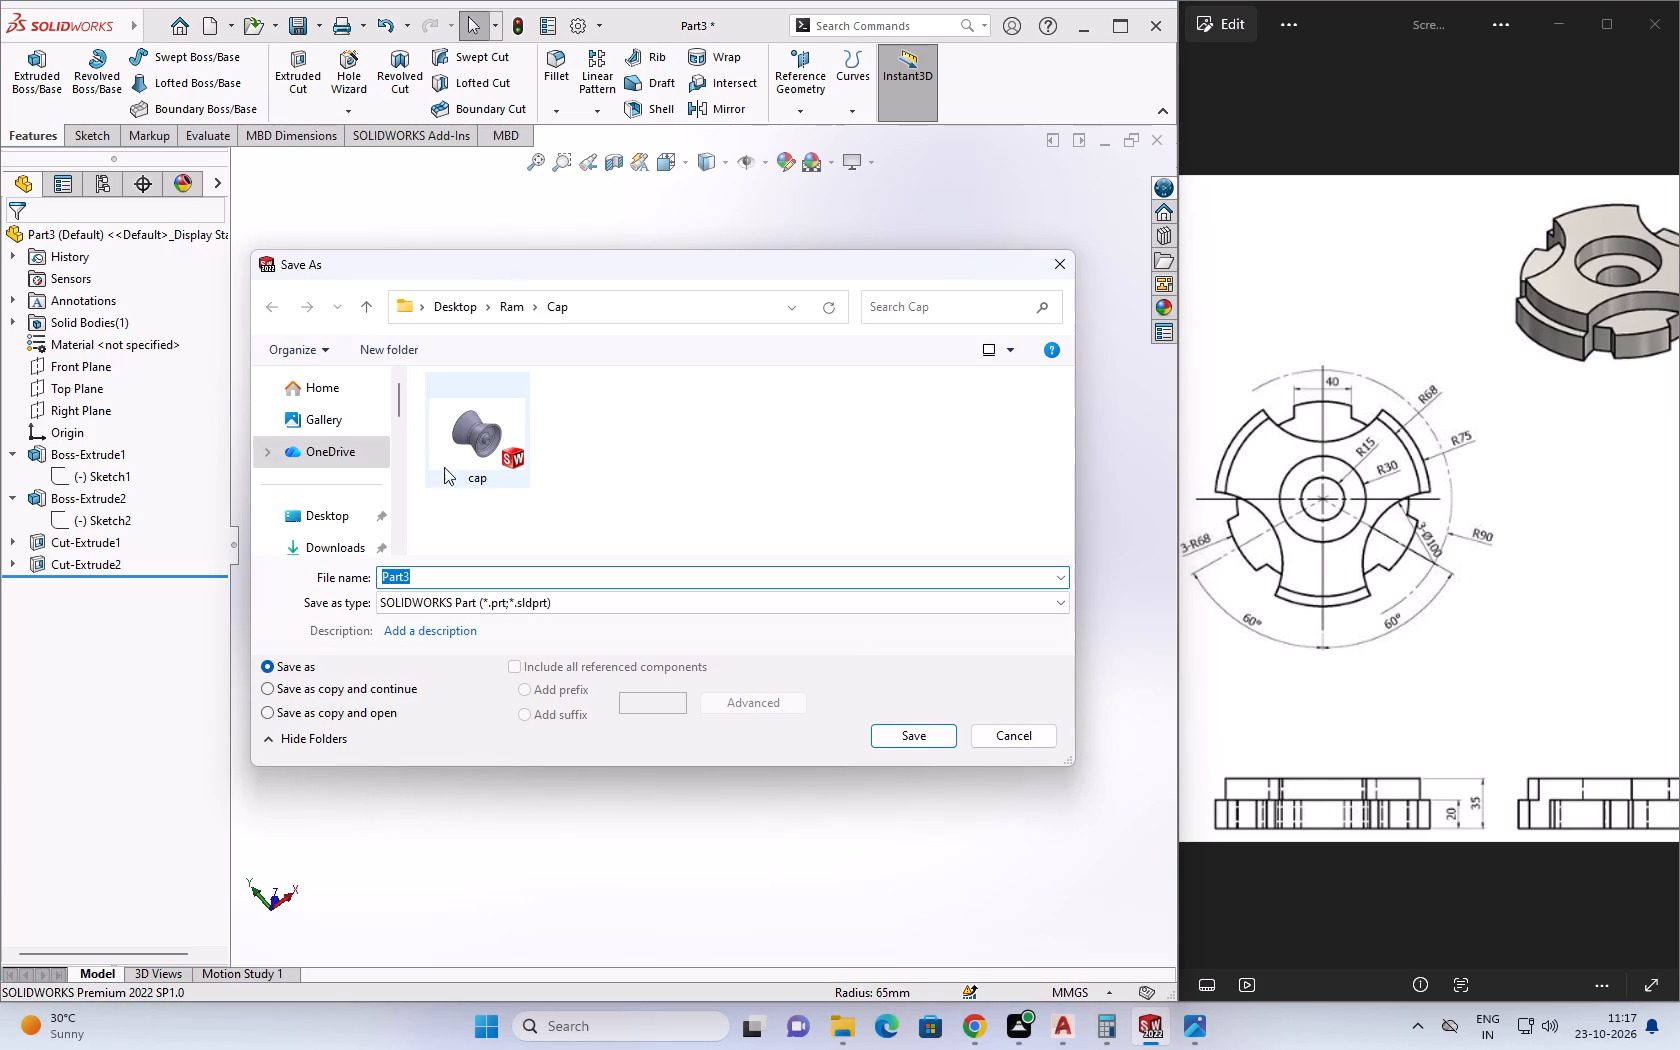
click(511, 308)
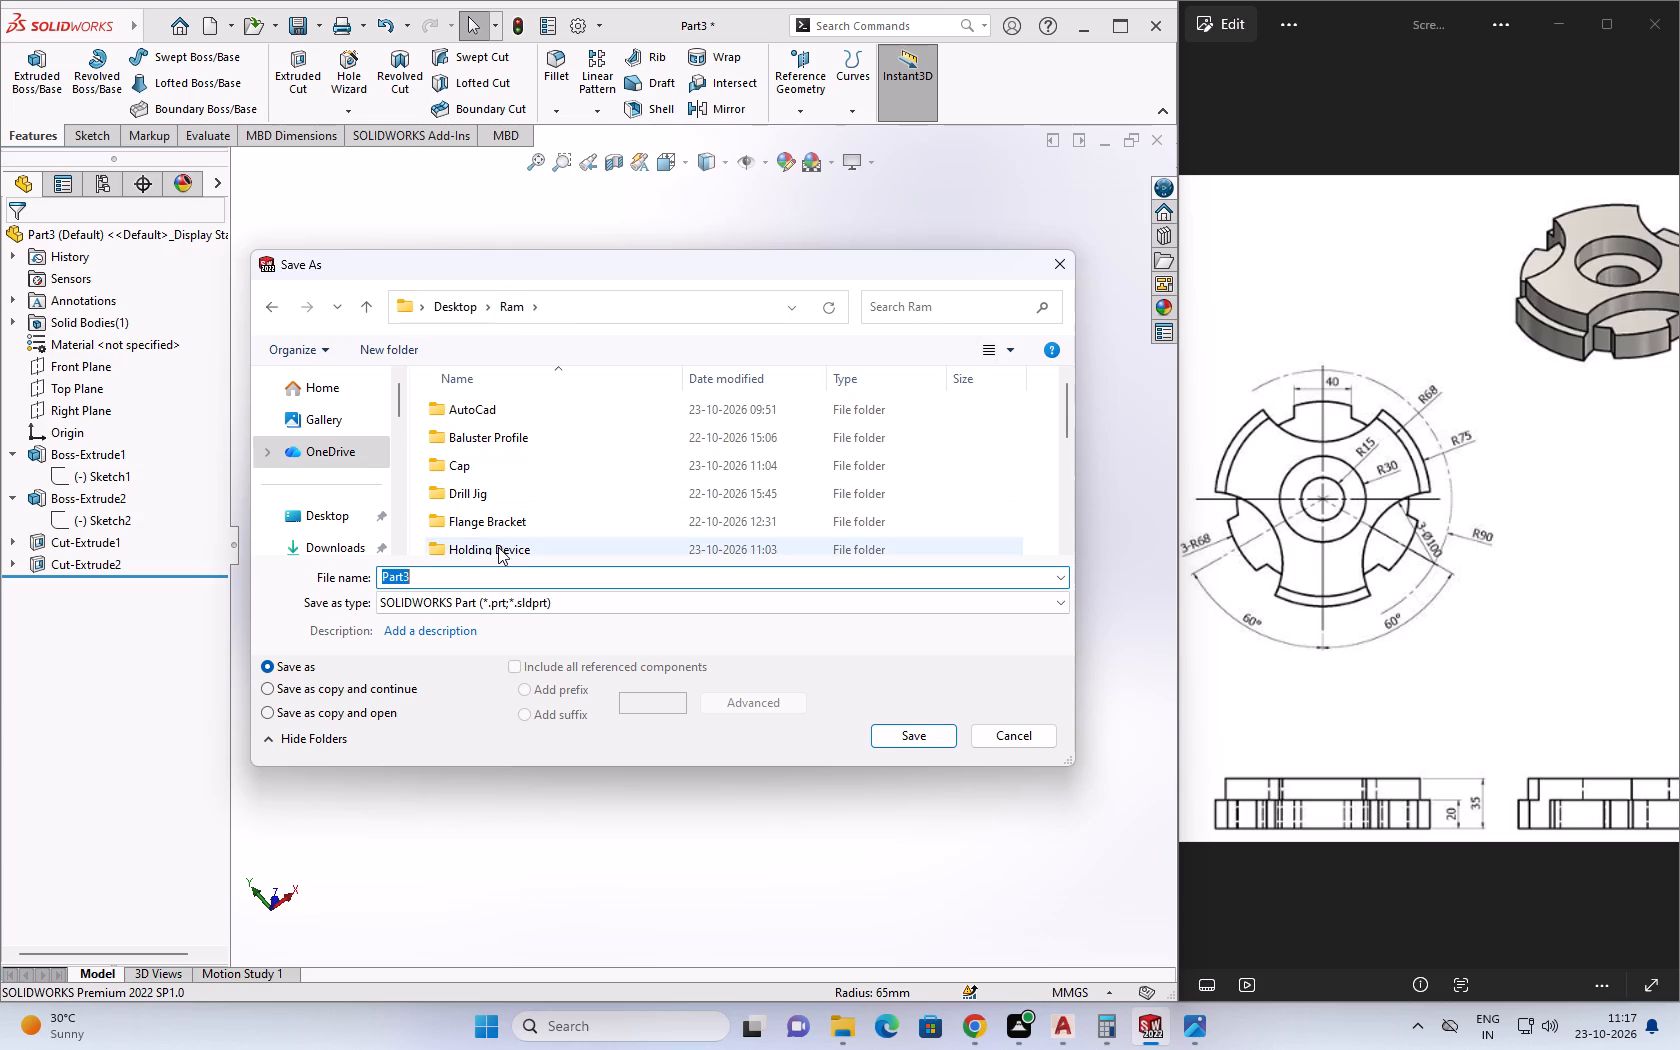
click(496, 547)
scroll(506, 533, down, 5)
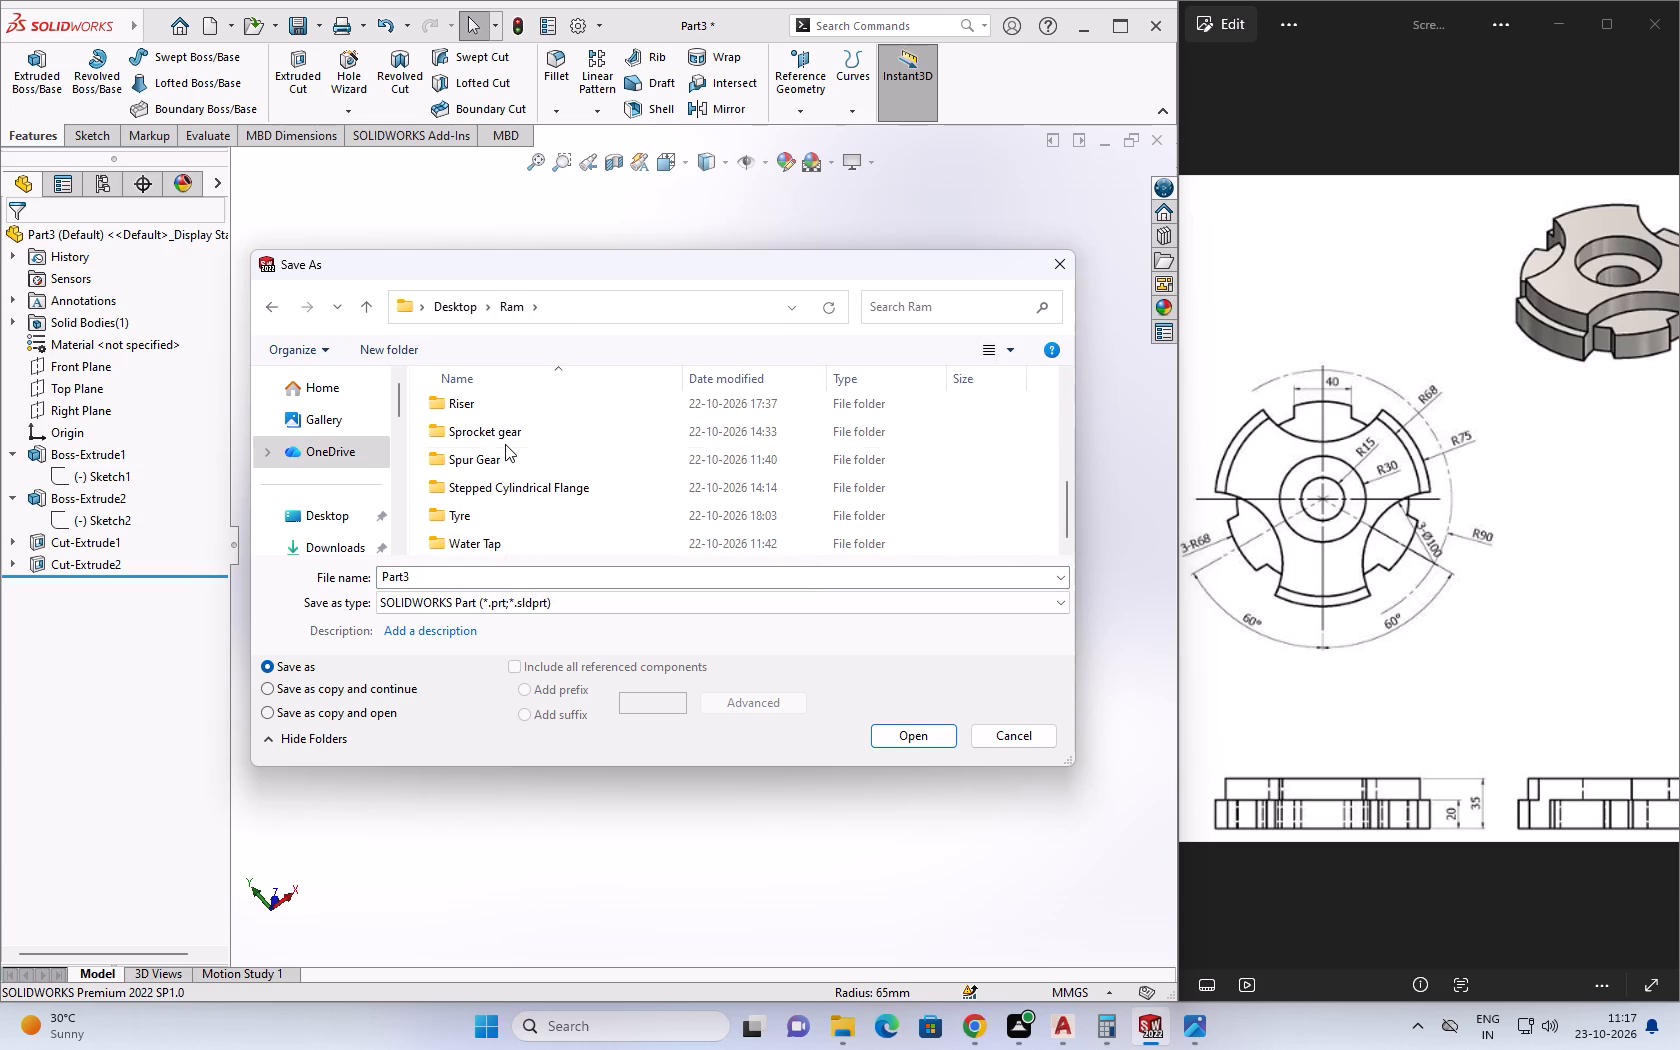
scroll(505, 467, up, 3)
double_click(504, 486)
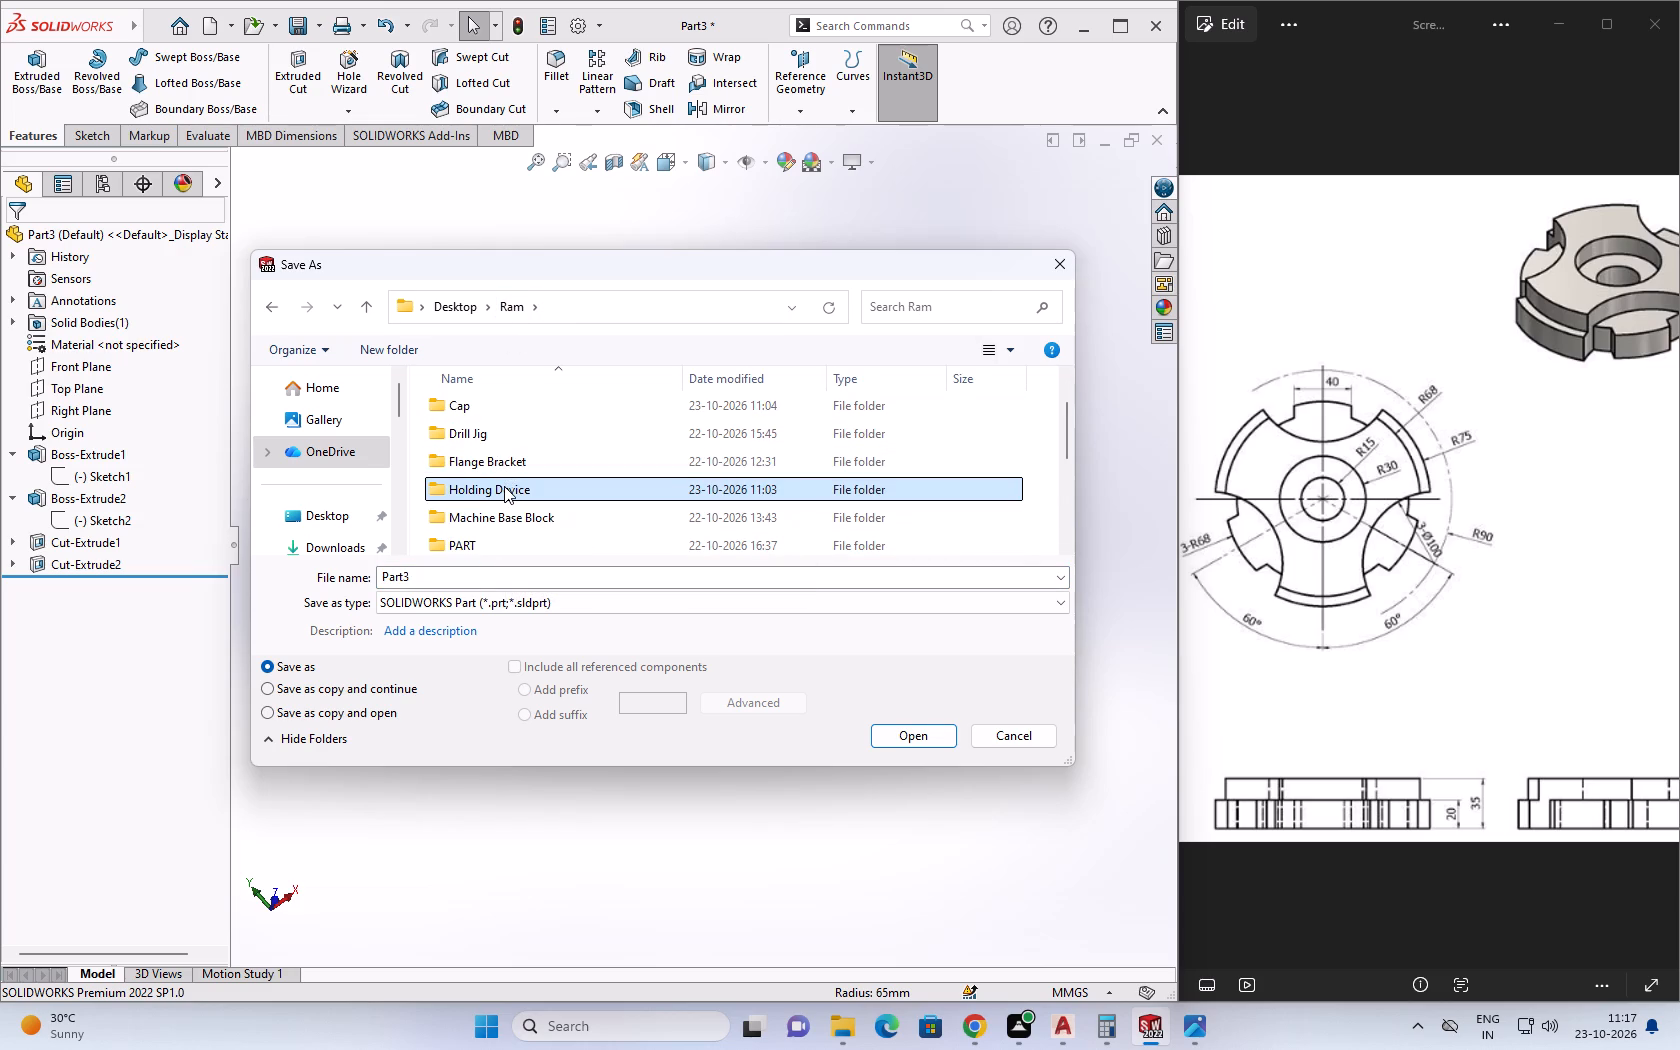
click(464, 585)
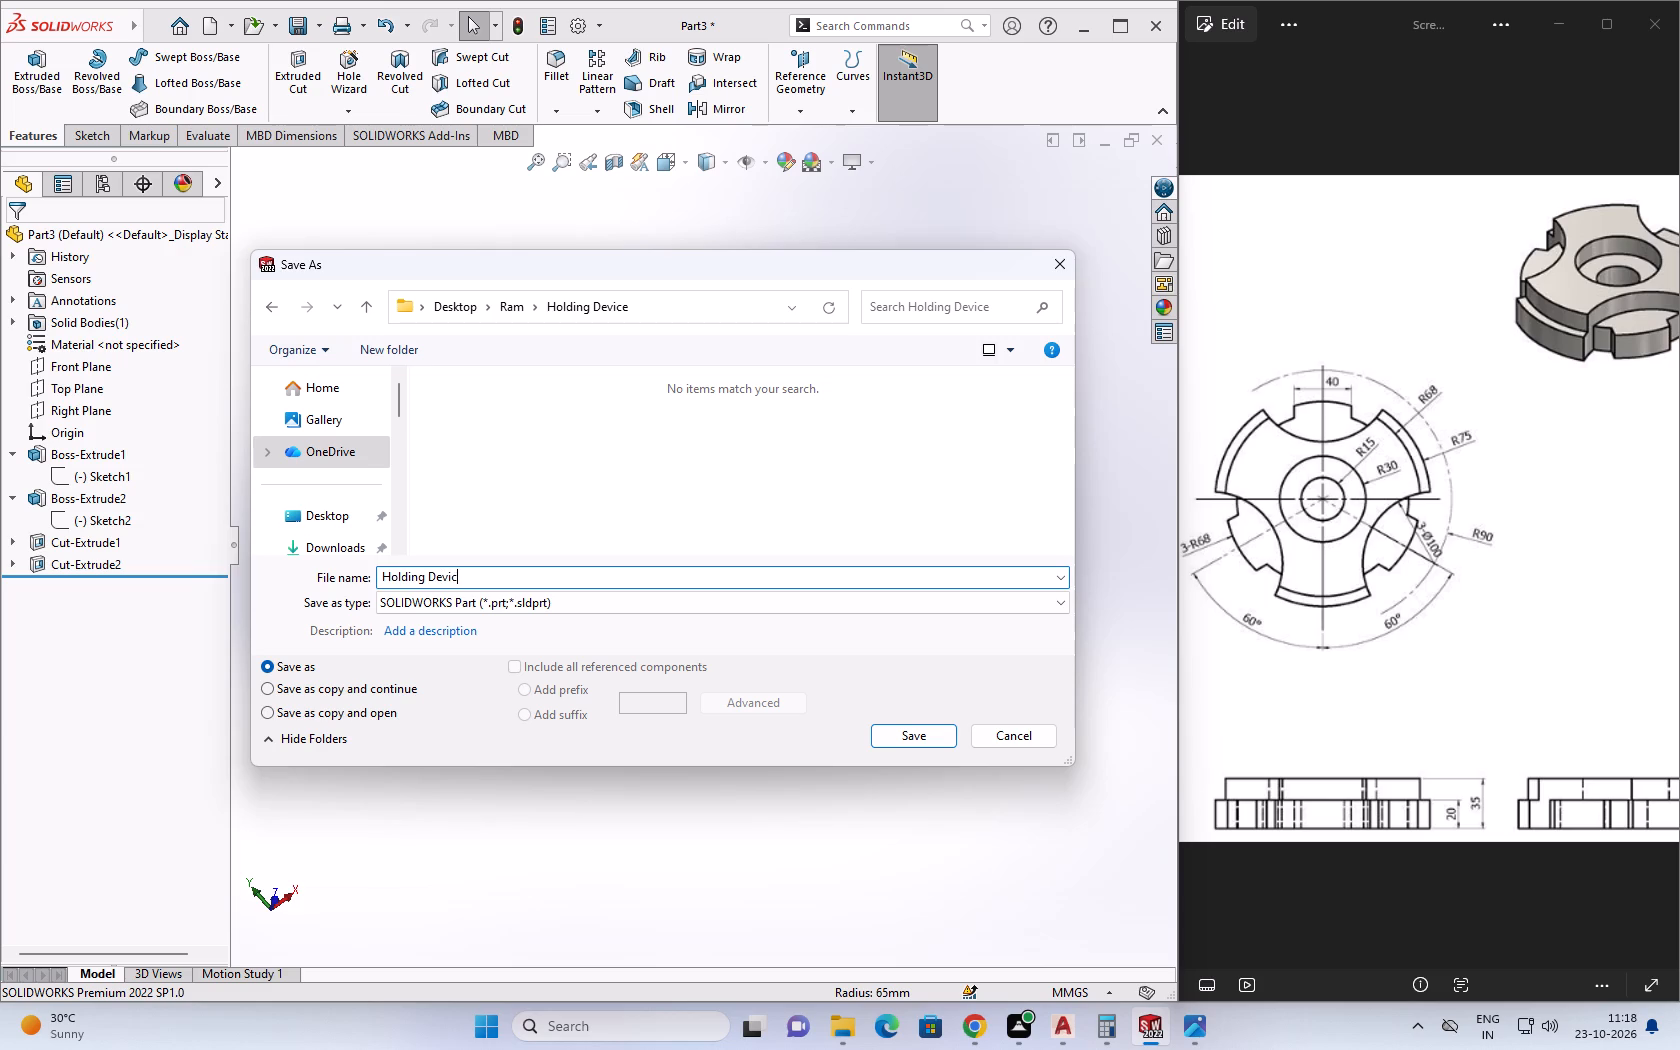
click(925, 740)
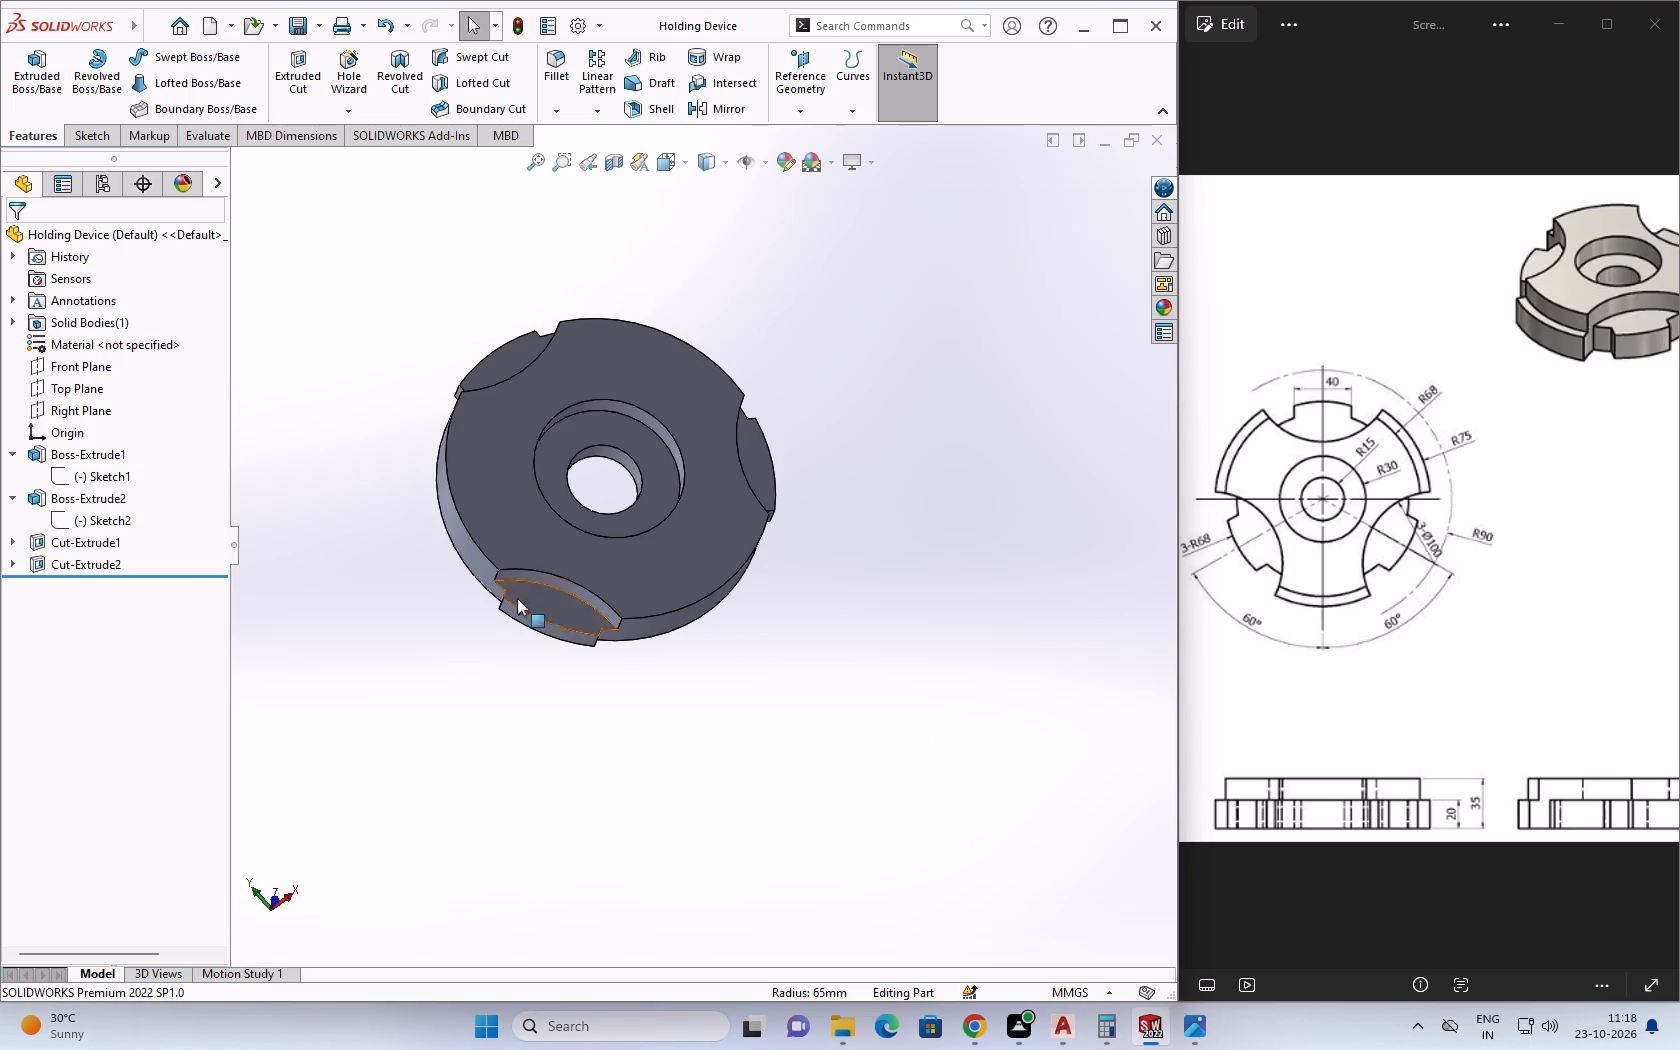
Print the current screen image of the part with Microsoft Print to PDF.
key(ctrl+p)
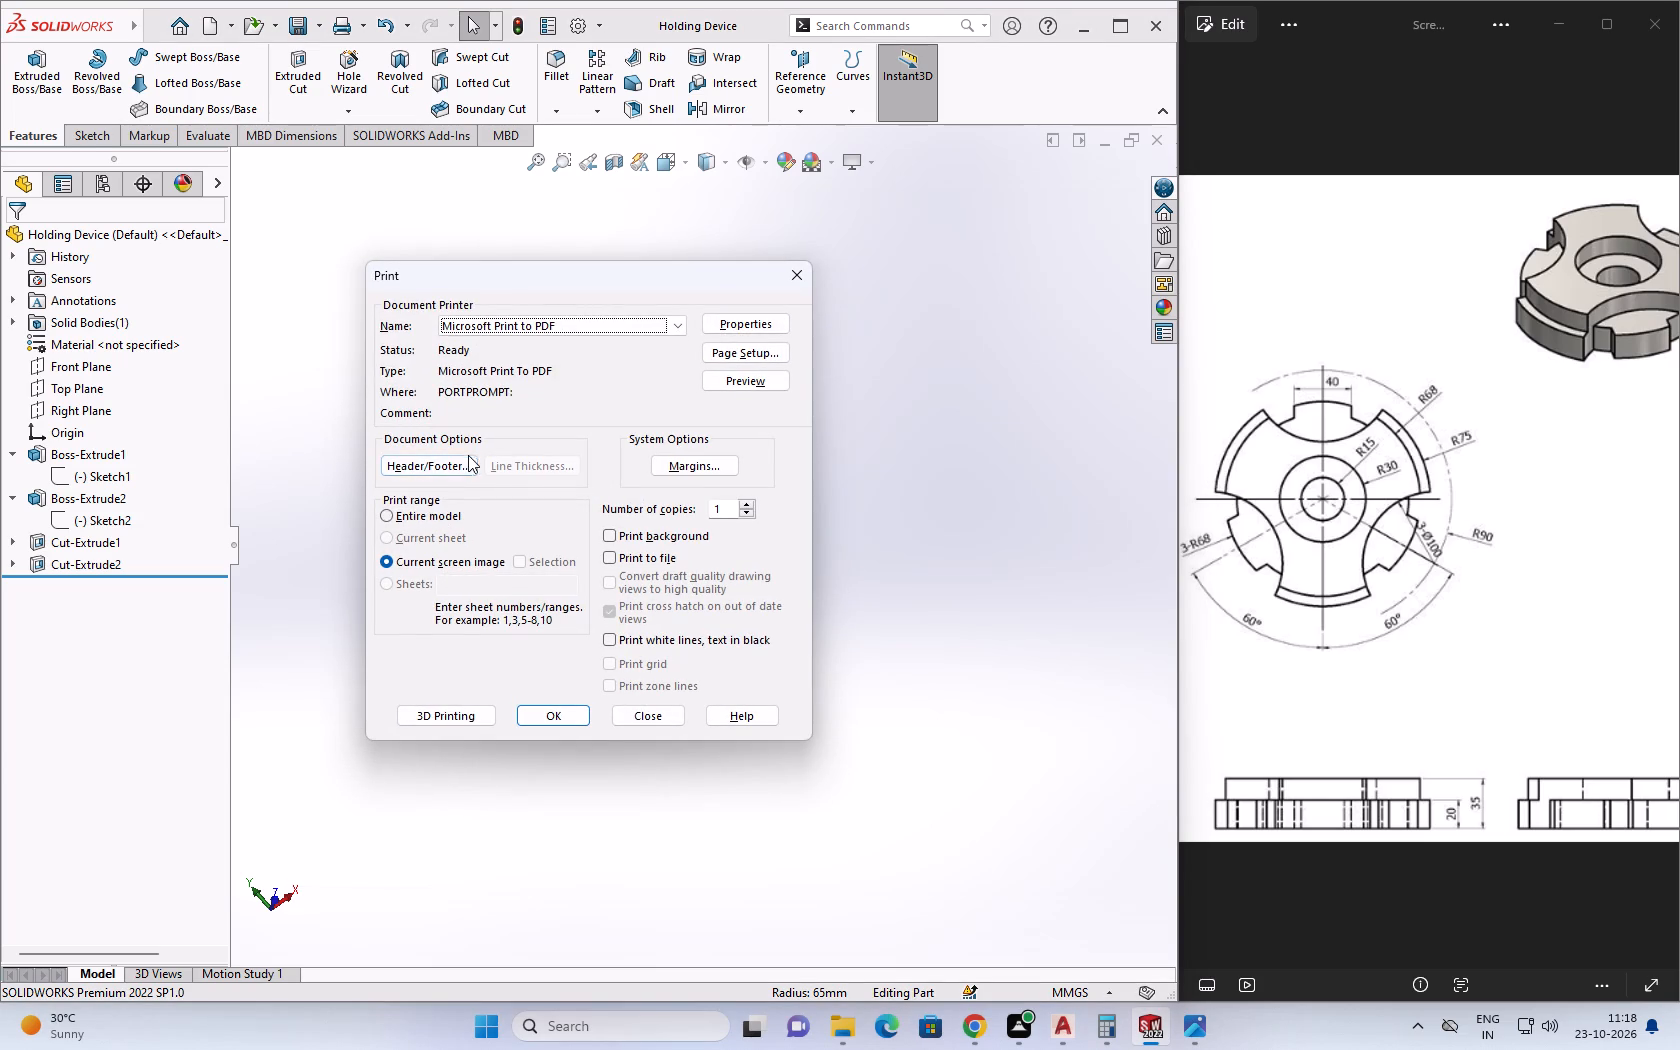
click(558, 719)
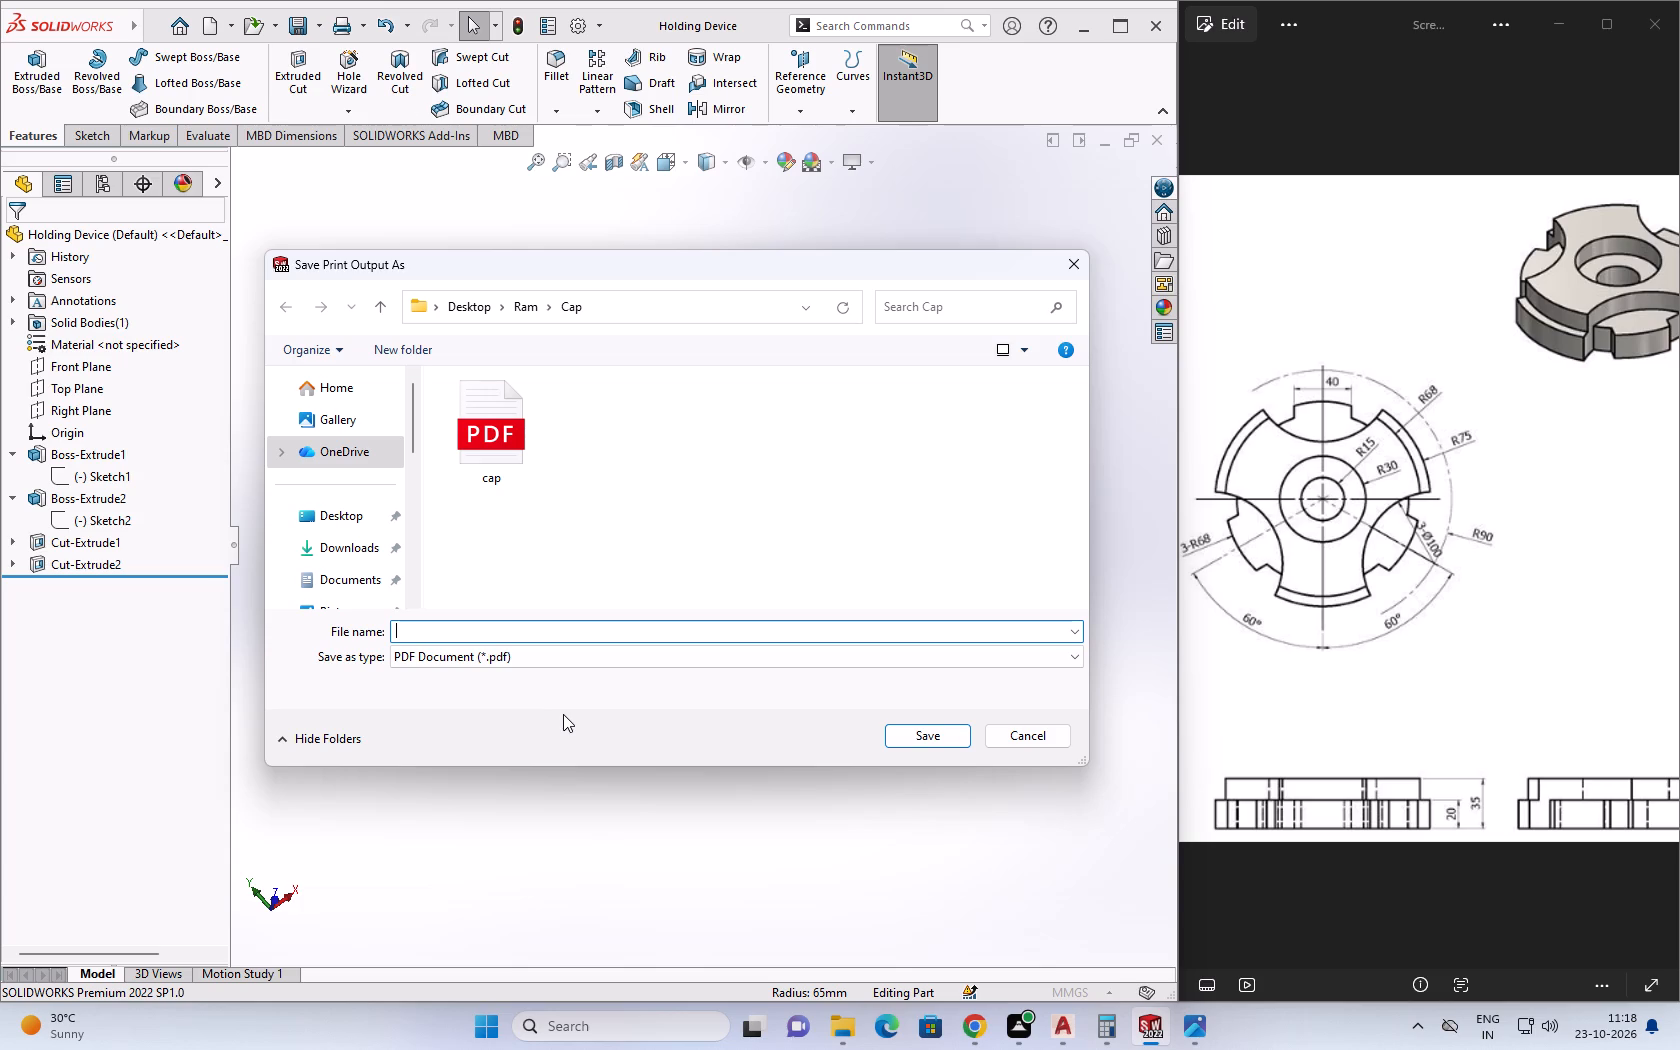
Save the print output as Holding Device.pdf in the Holding Device folder under Desktop > Ram.
drag(345, 433, 382, 464)
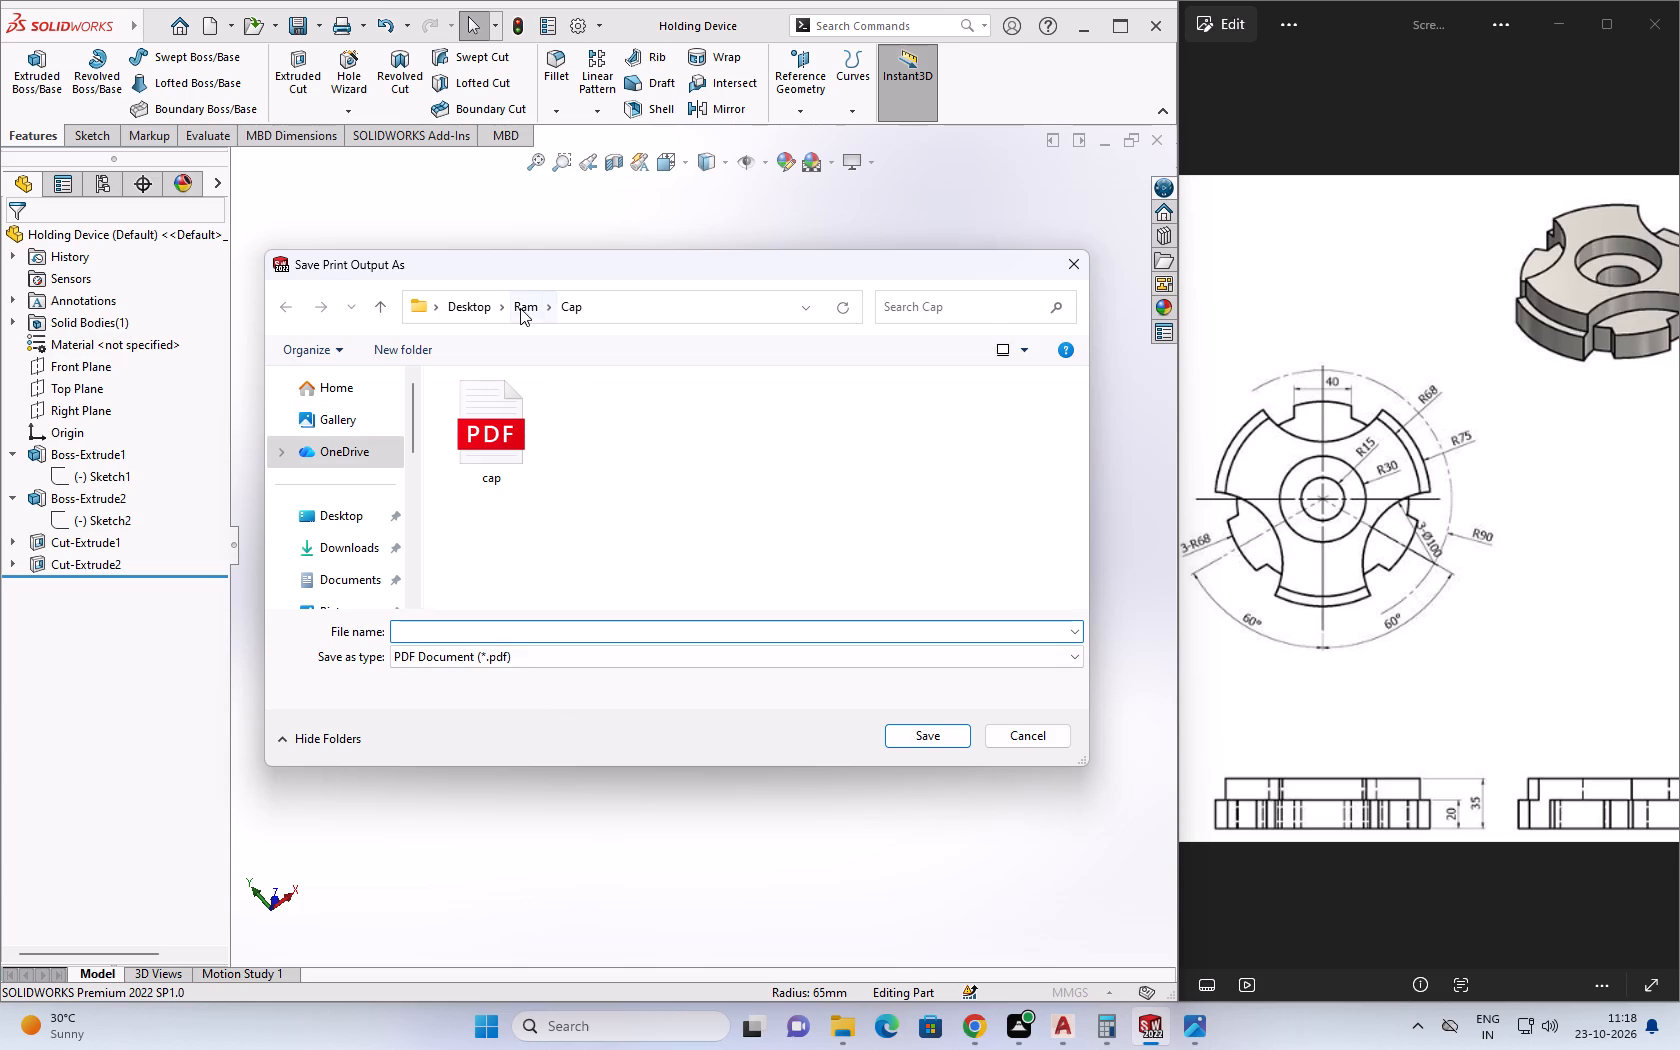
click(520, 308)
click(510, 558)
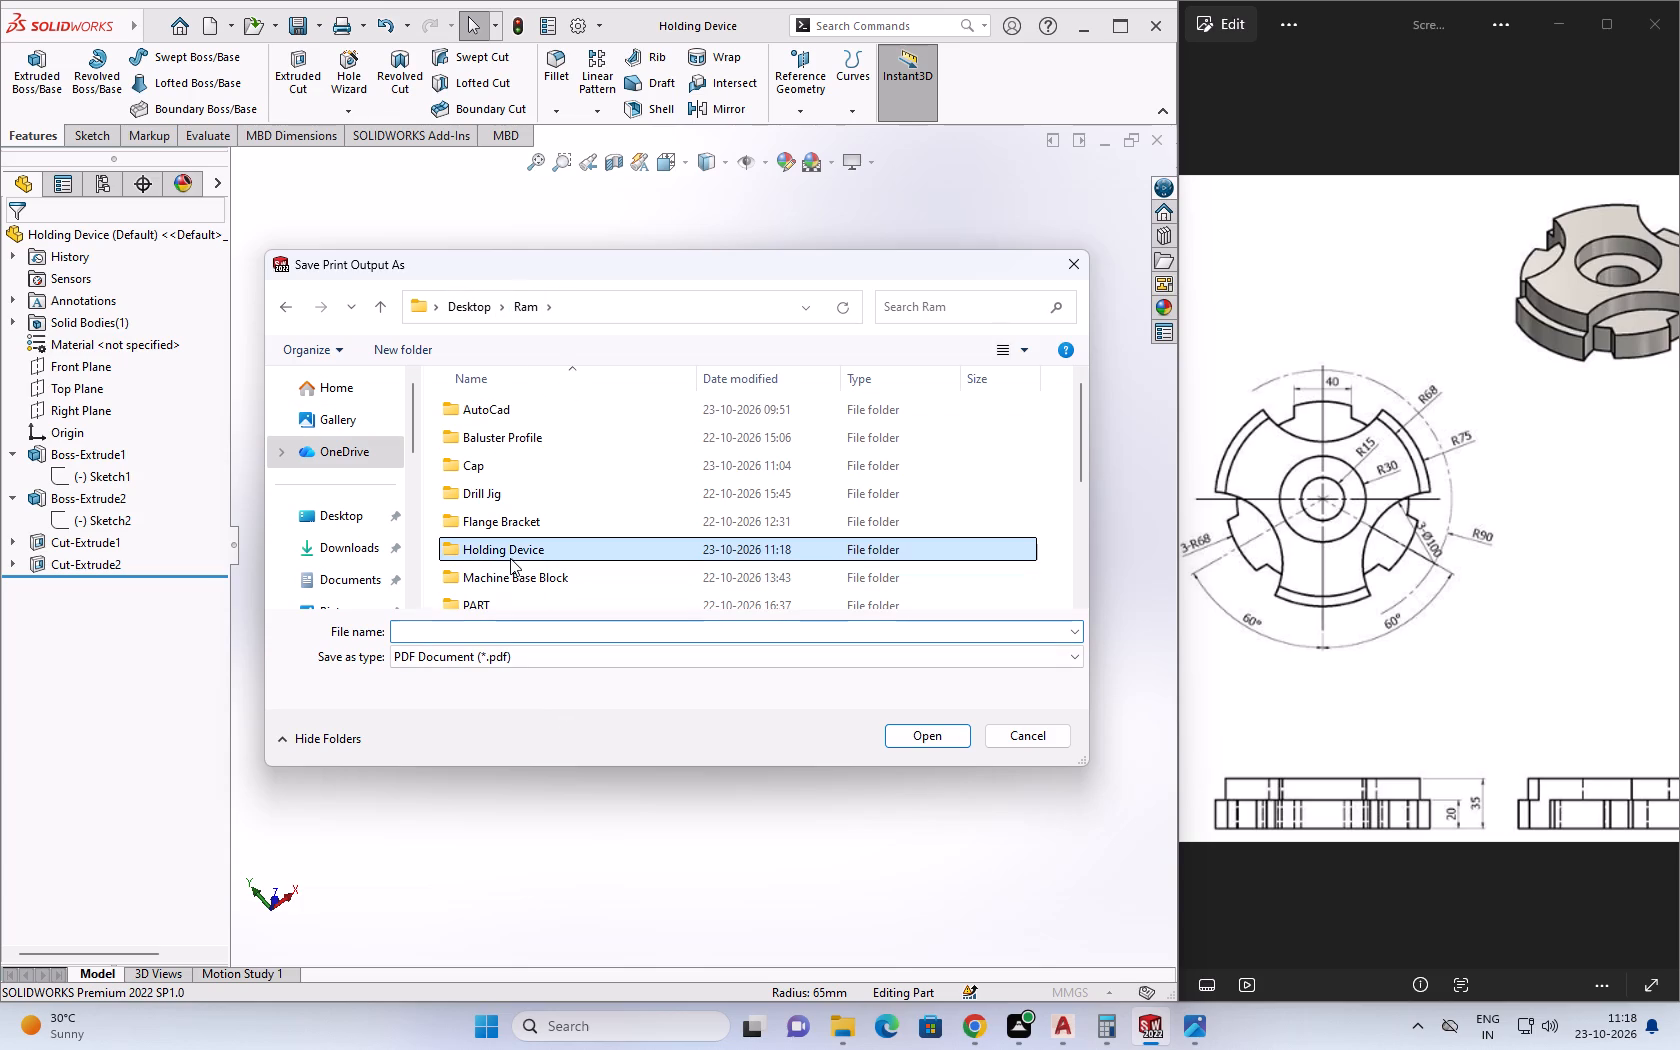
double_click(504, 548)
click(492, 629)
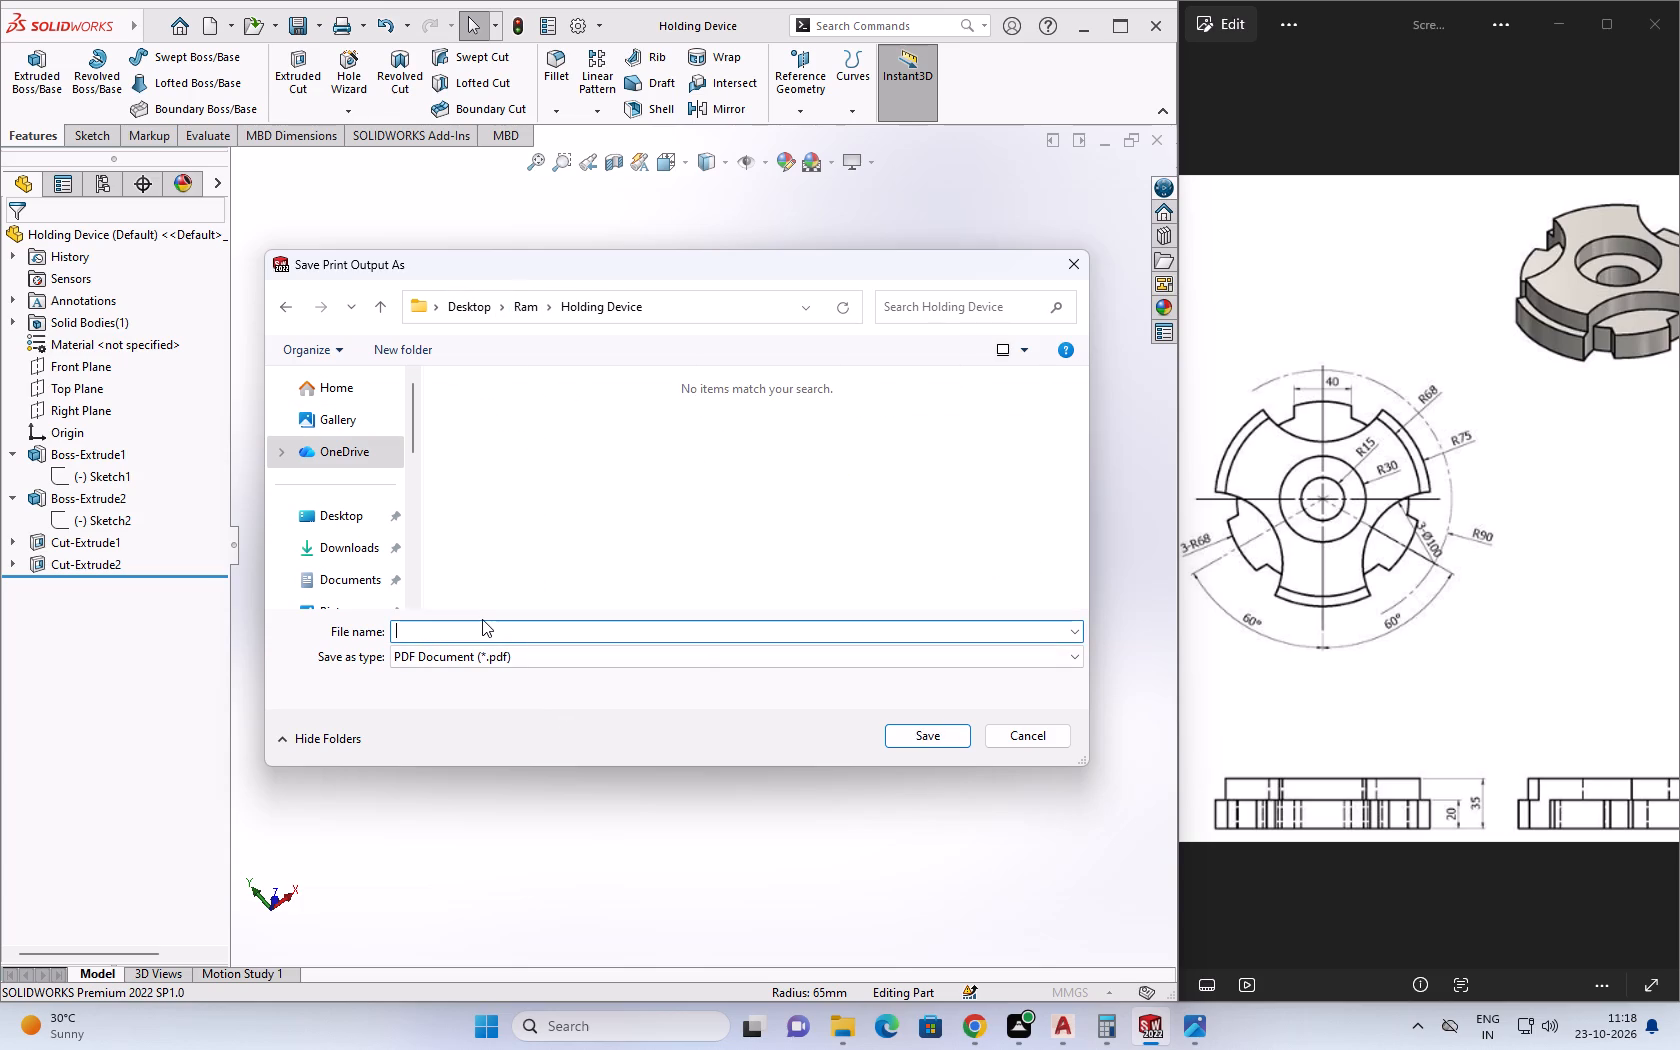
text(ho)
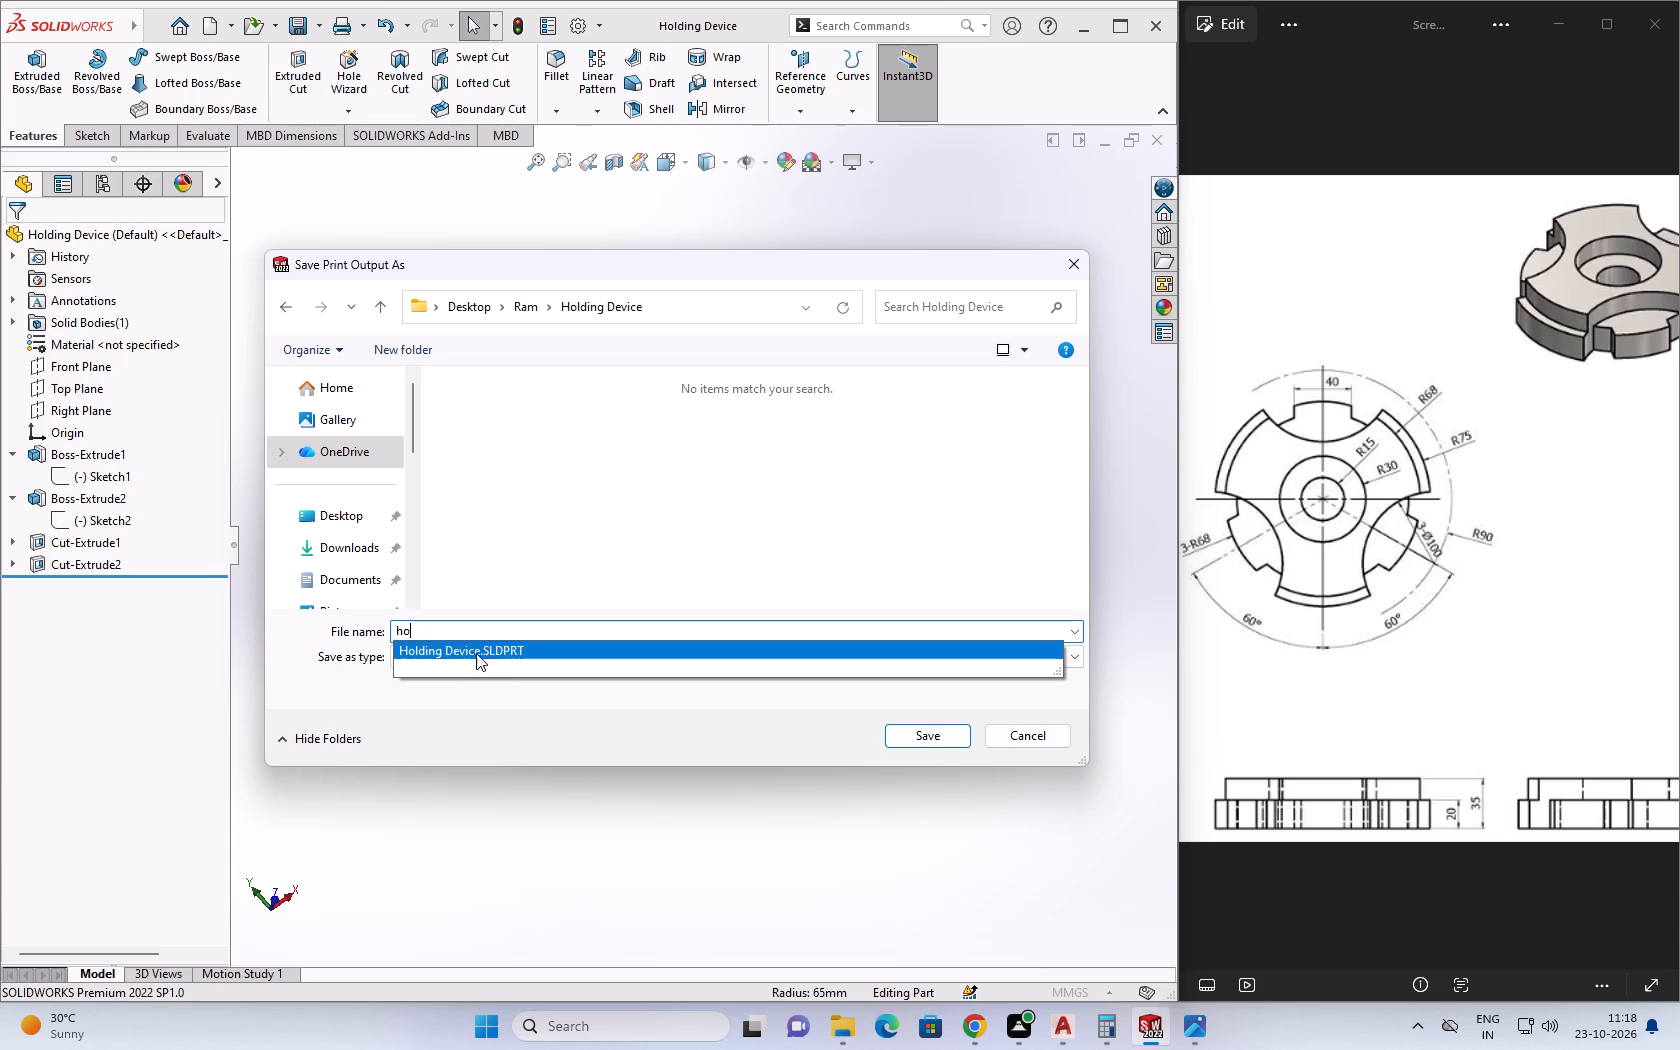
click(476, 653)
click(543, 637)
key(BackSpace)
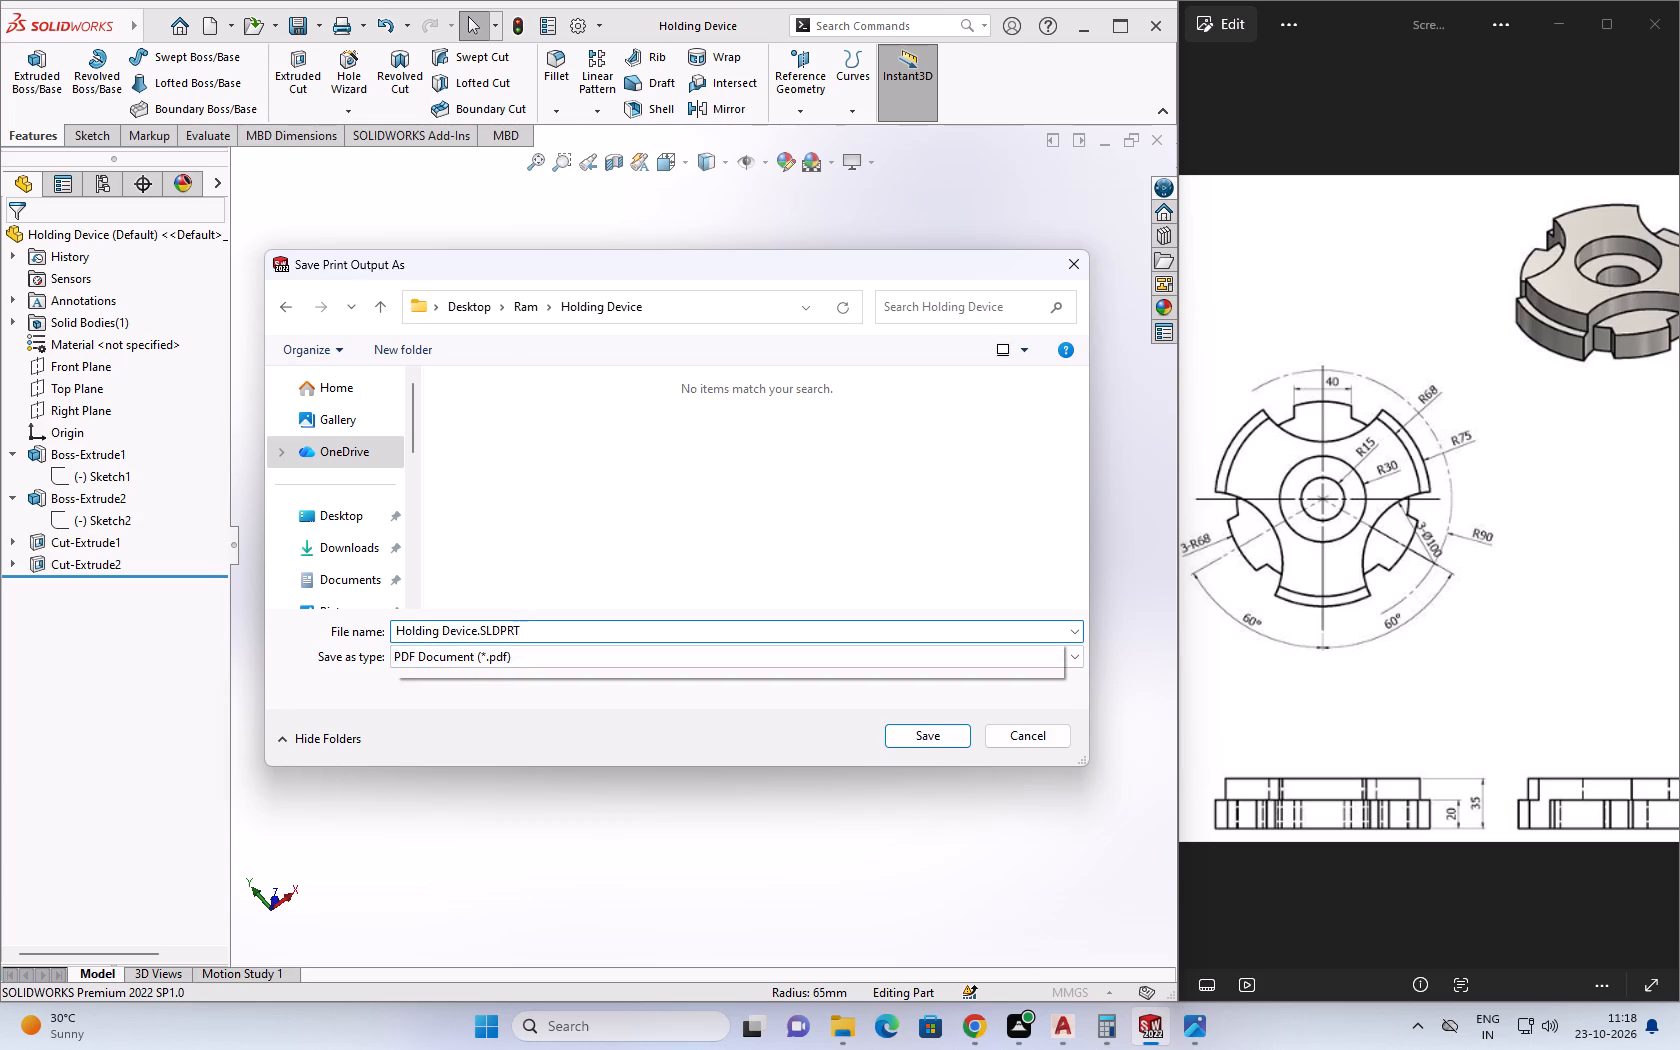
key(BackSpace)
key(BackSpace)
key(BackSpace)
key(BackSpace)
key(BackSpace)
key(BackSpace)
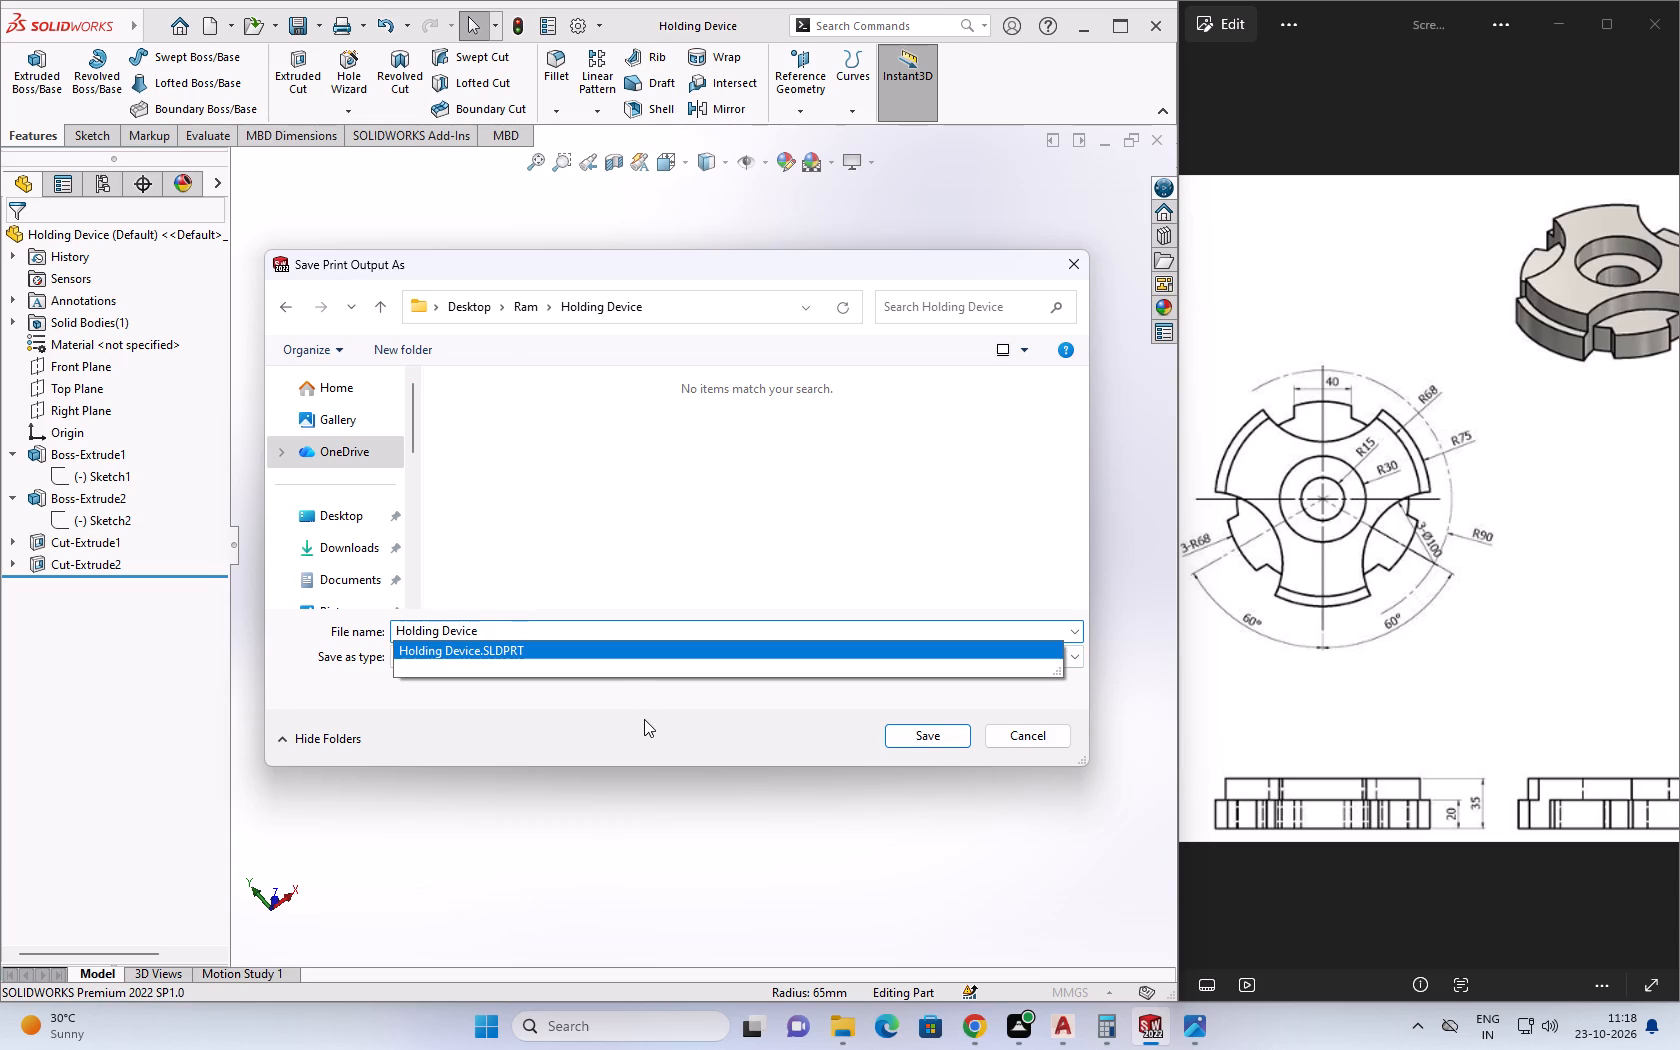
text(.pdf)
click(948, 743)
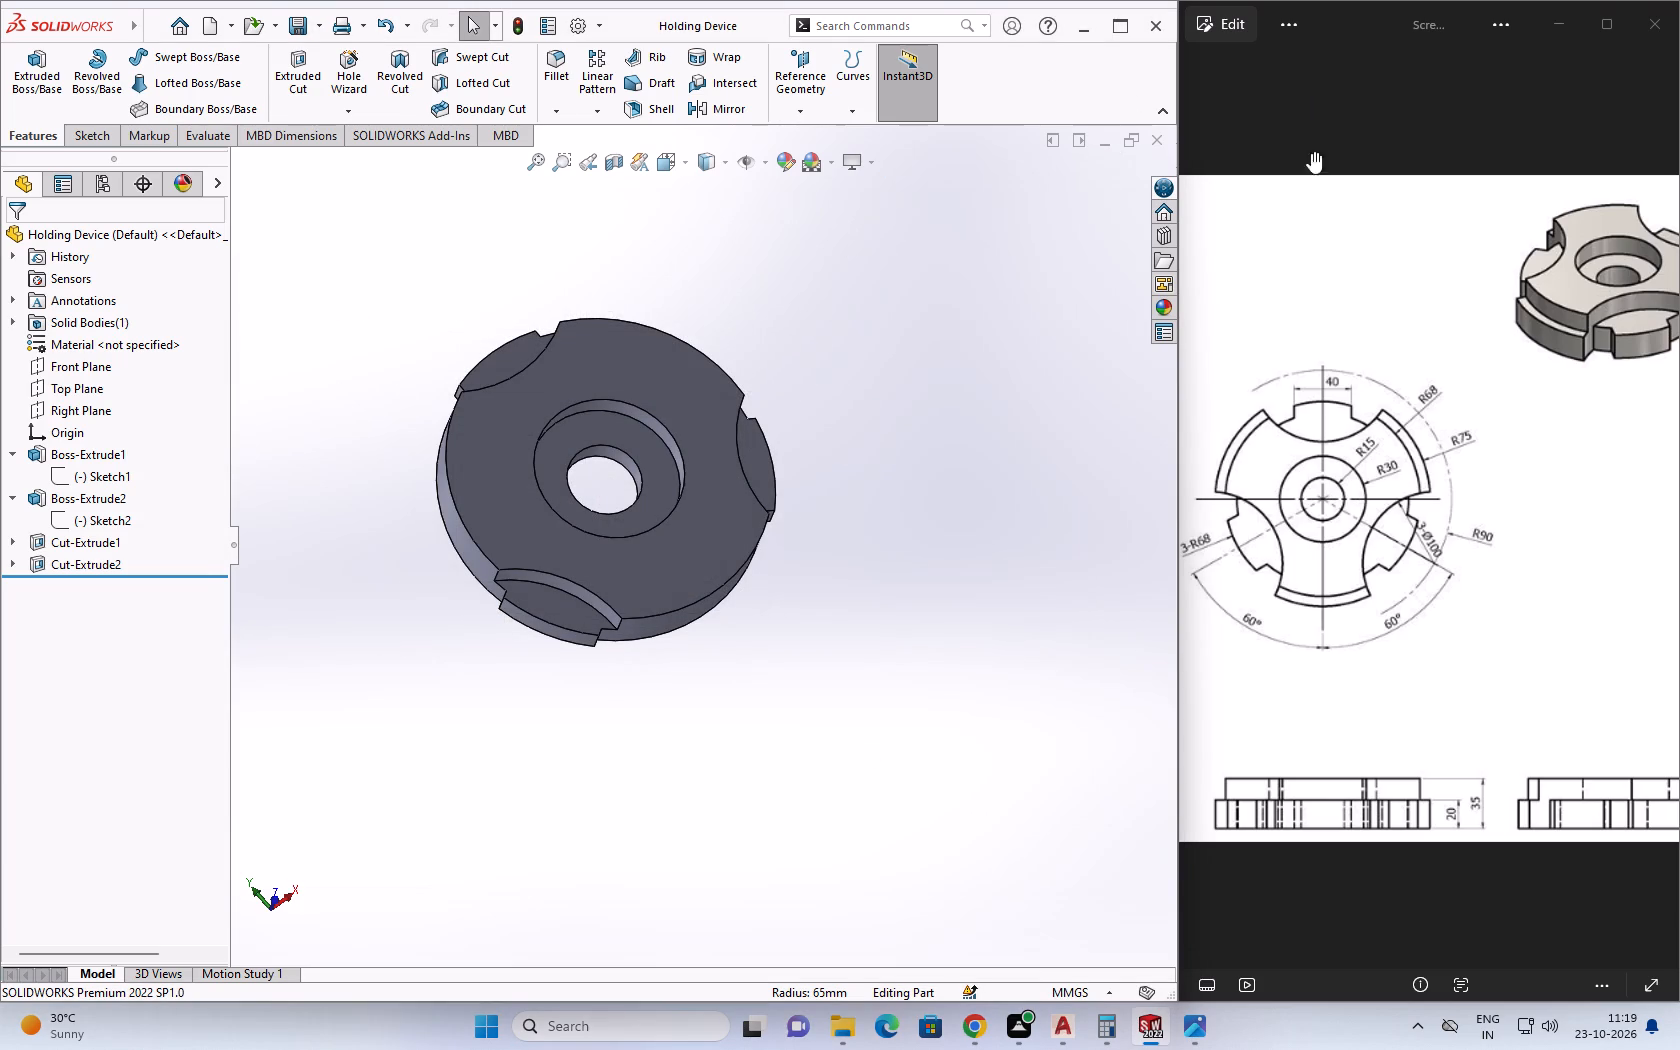
Close the Holding Device part and minimize the SOLIDWORKS and File Explorer windows.
click(1153, 145)
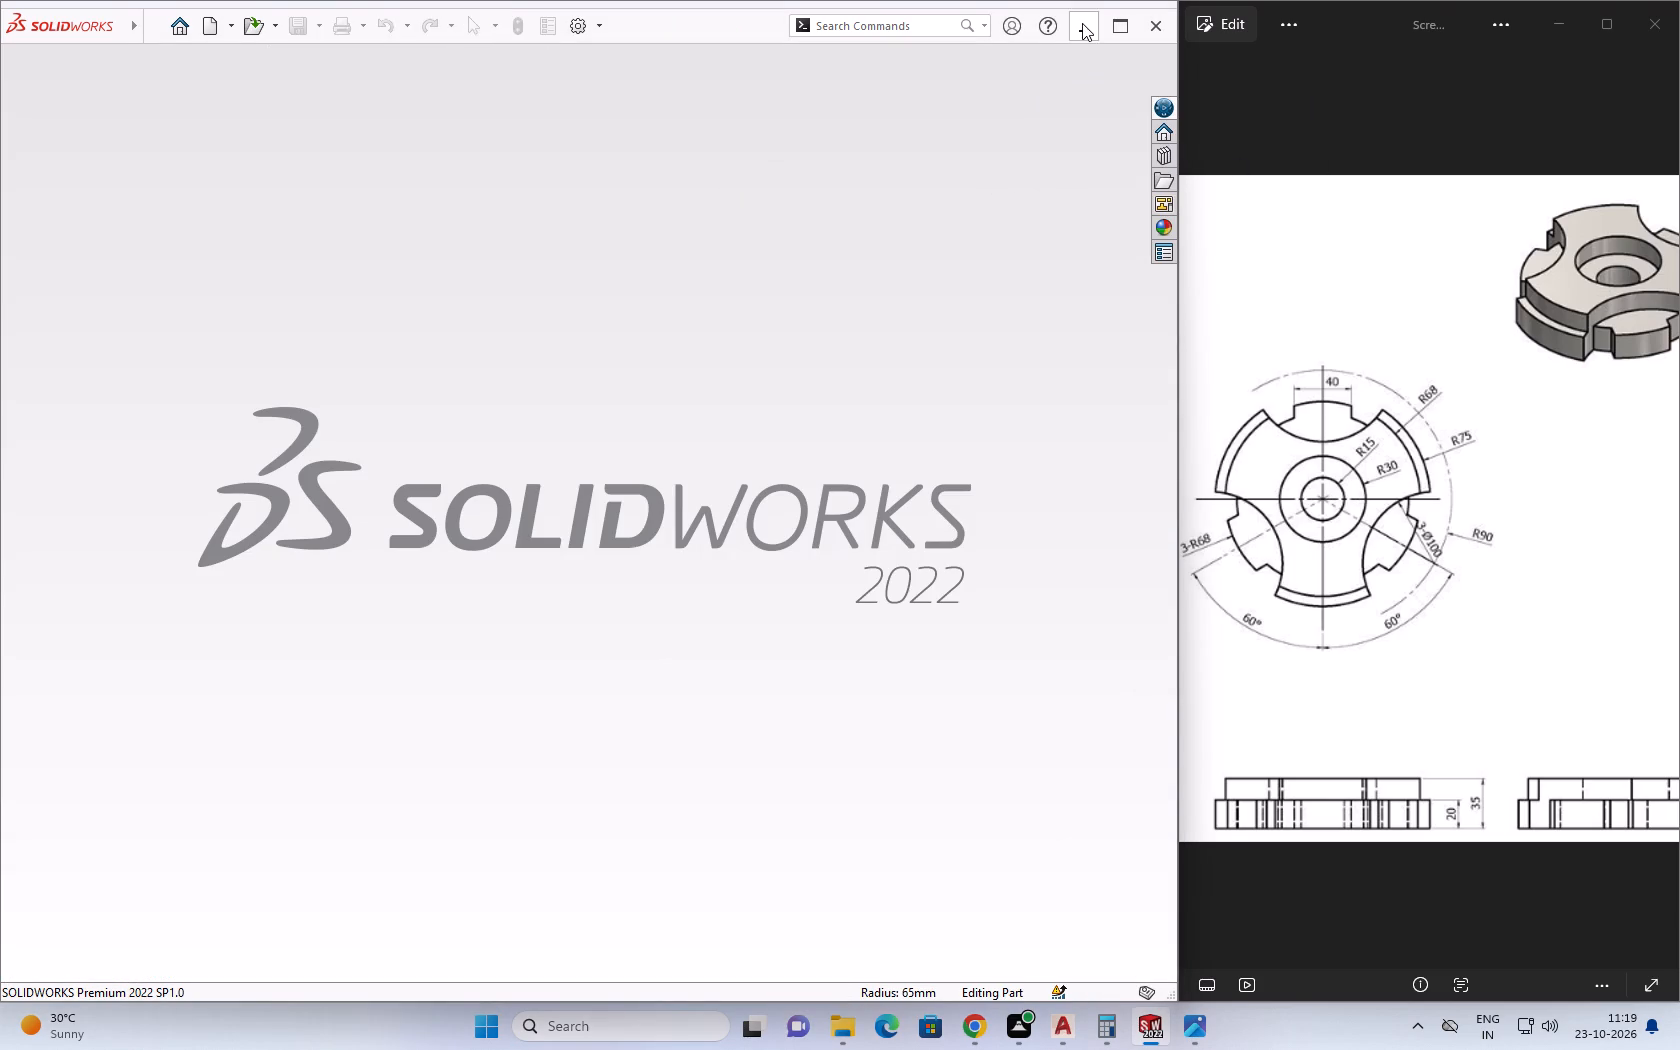
click(1082, 23)
click(726, 535)
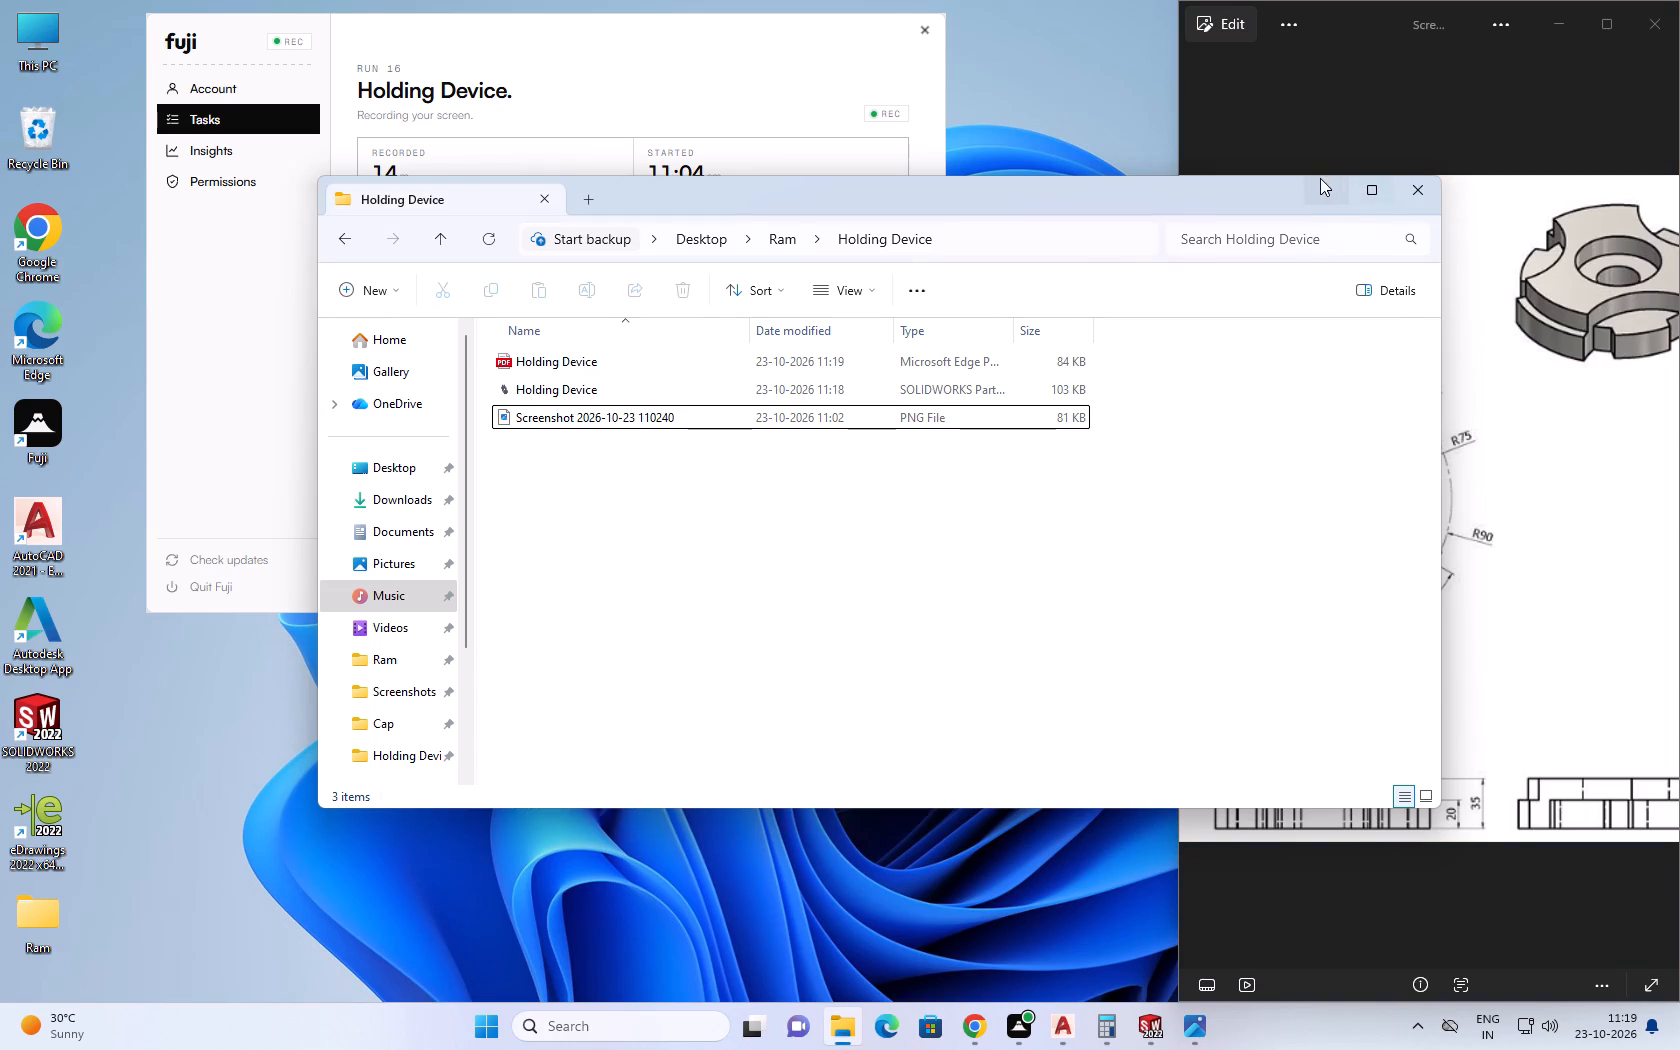
click(1317, 178)
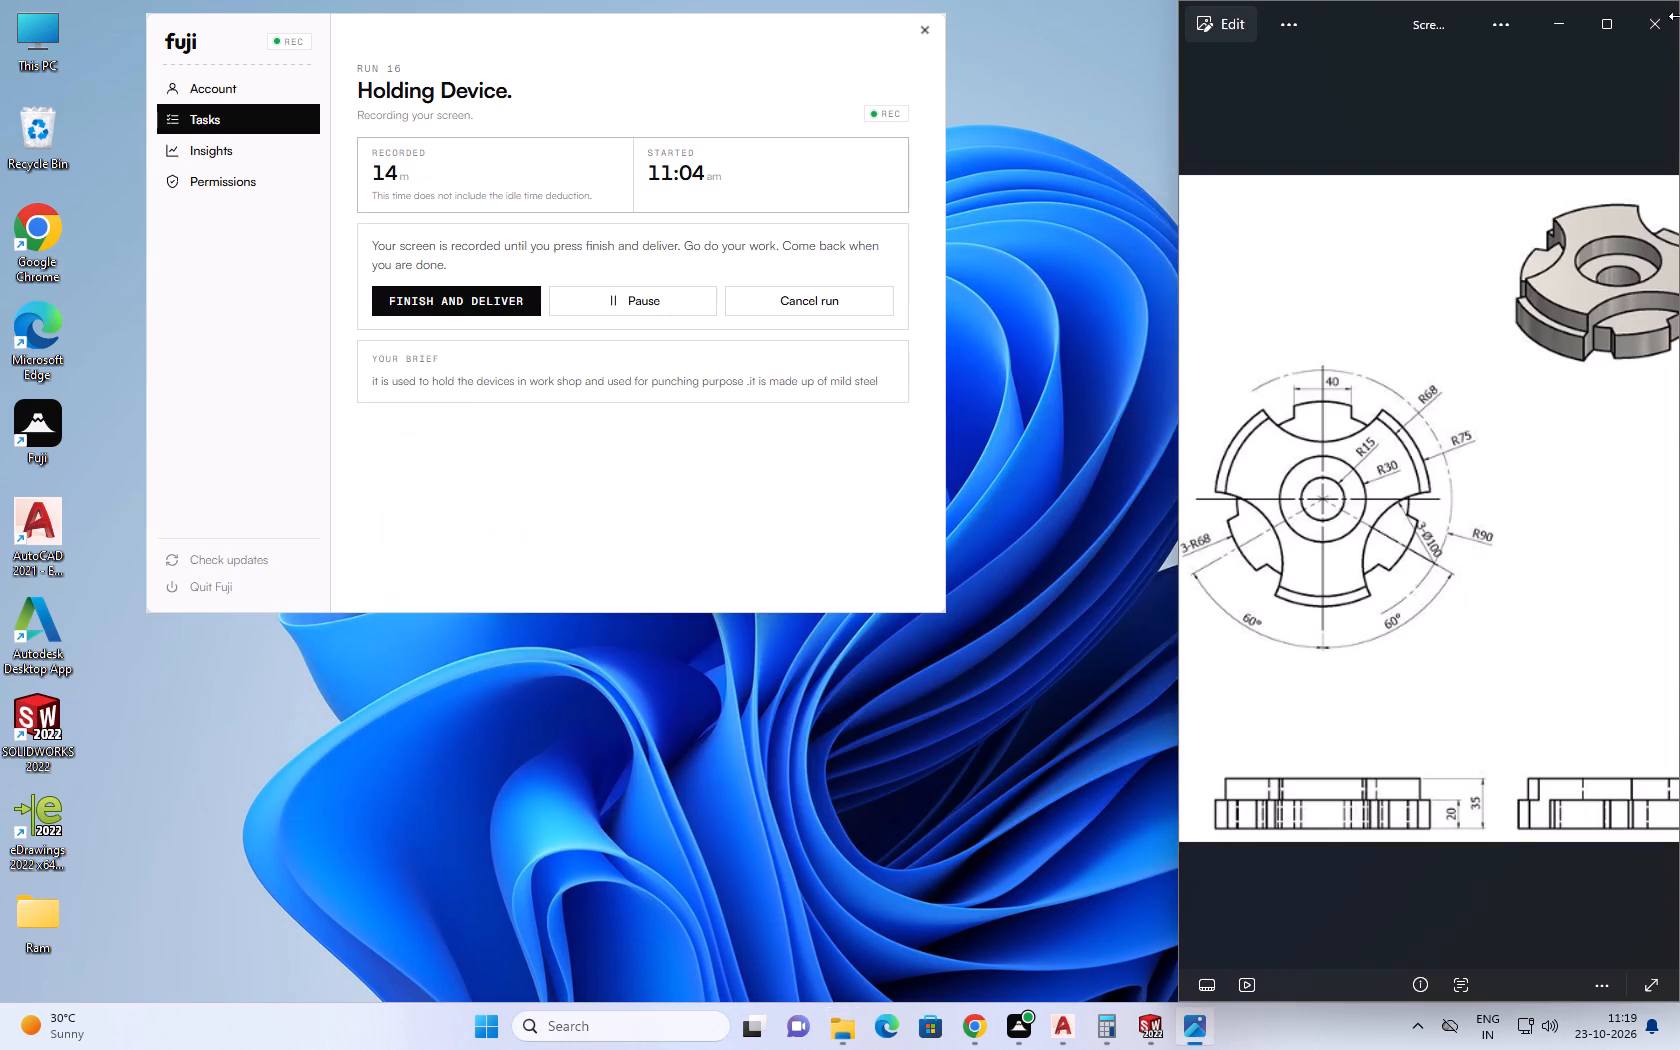